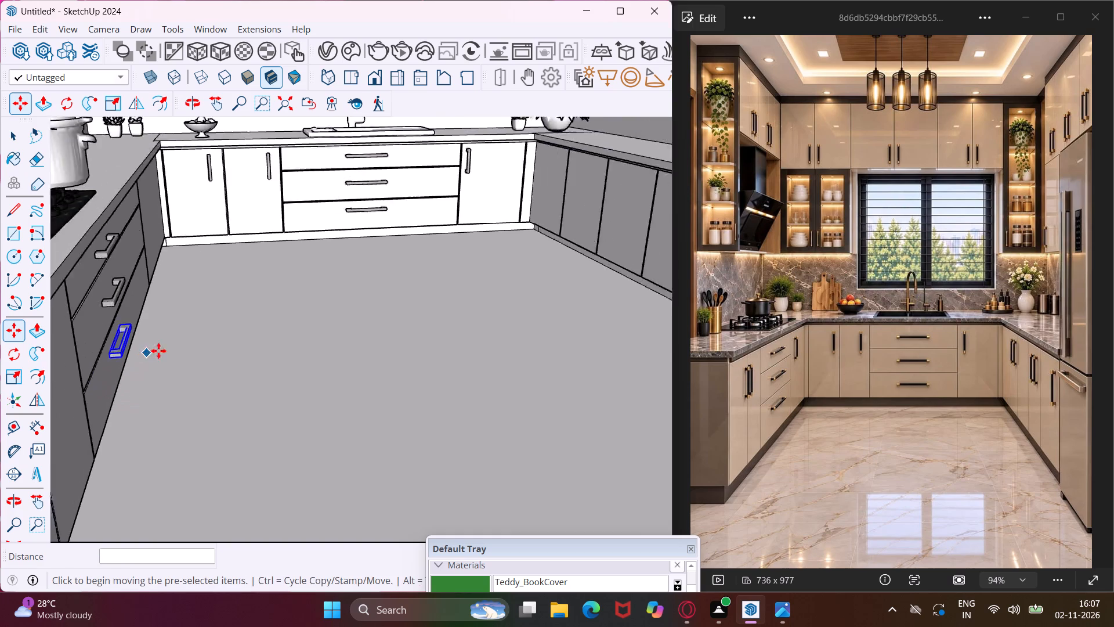
Copy the vertical handle from the back wall's leftmost base door onto the open floor, about 6' 2 1/4" away.
scroll(158, 351, "down", 8)
scroll(187, 307, "down", 5)
key("Escape")
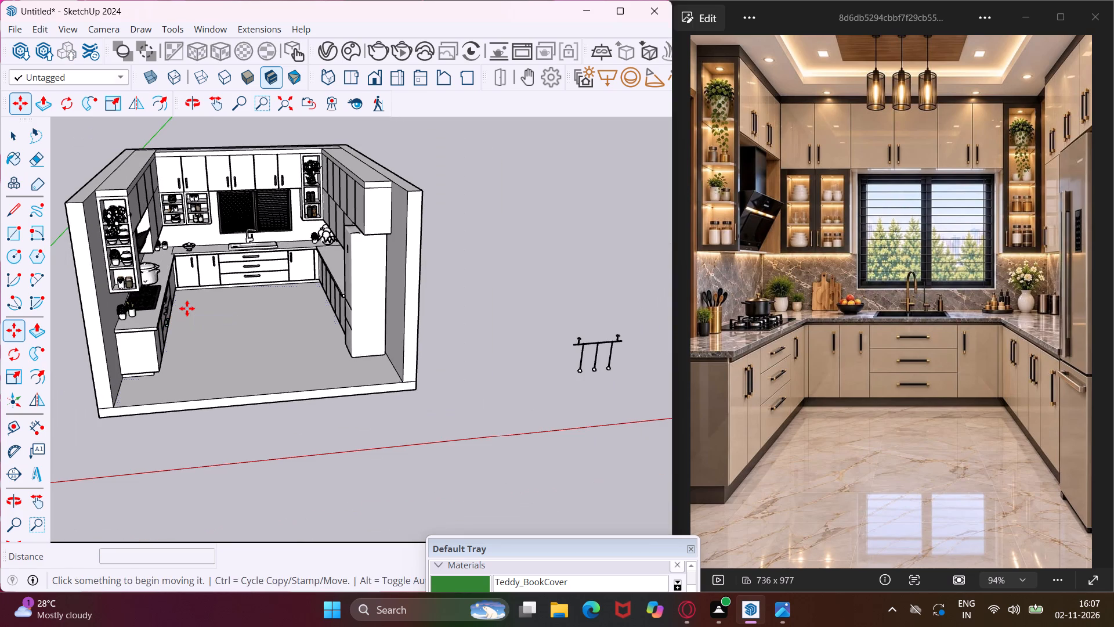
key("space")
scroll(181, 176, "up", 8)
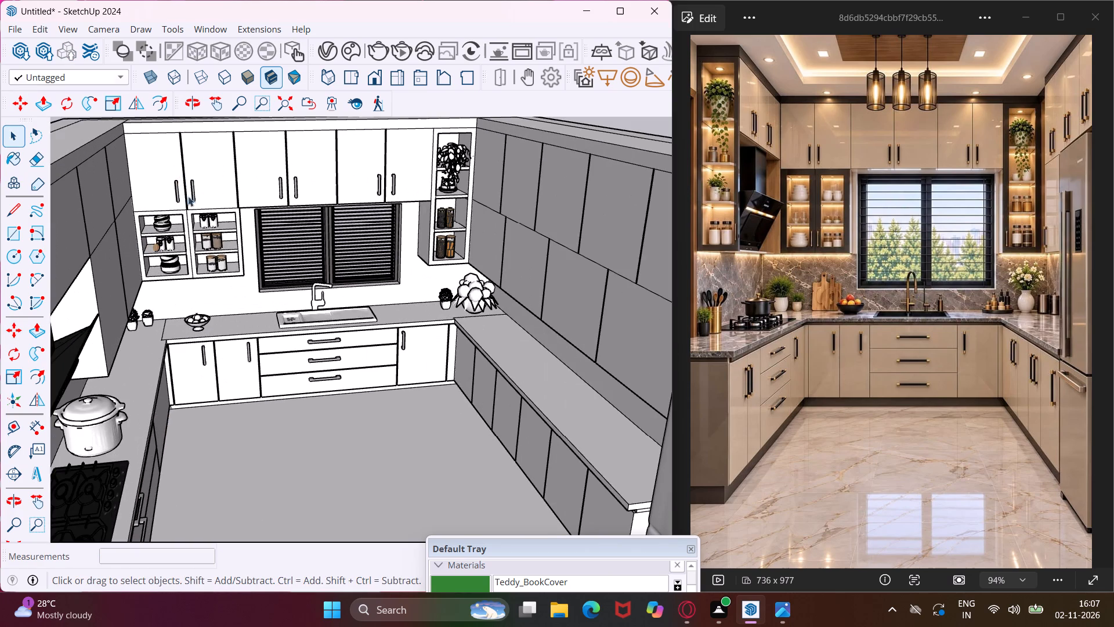
middle_click_drag(189, 300, 179, 239)
scroll(205, 344, "up", 3)
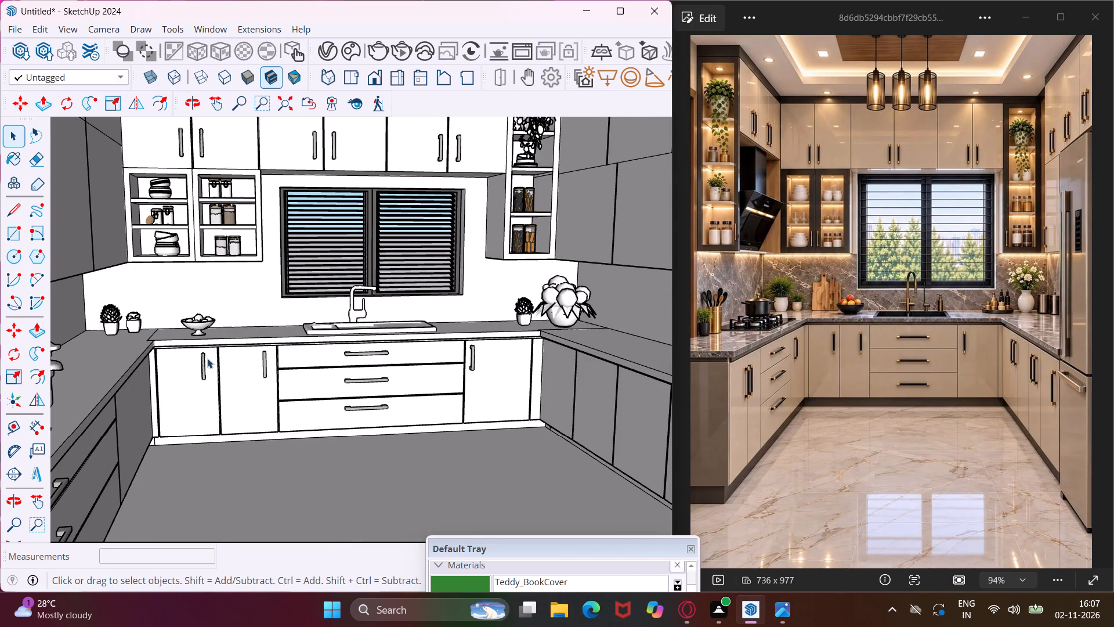
left_click(205, 364)
key("m")
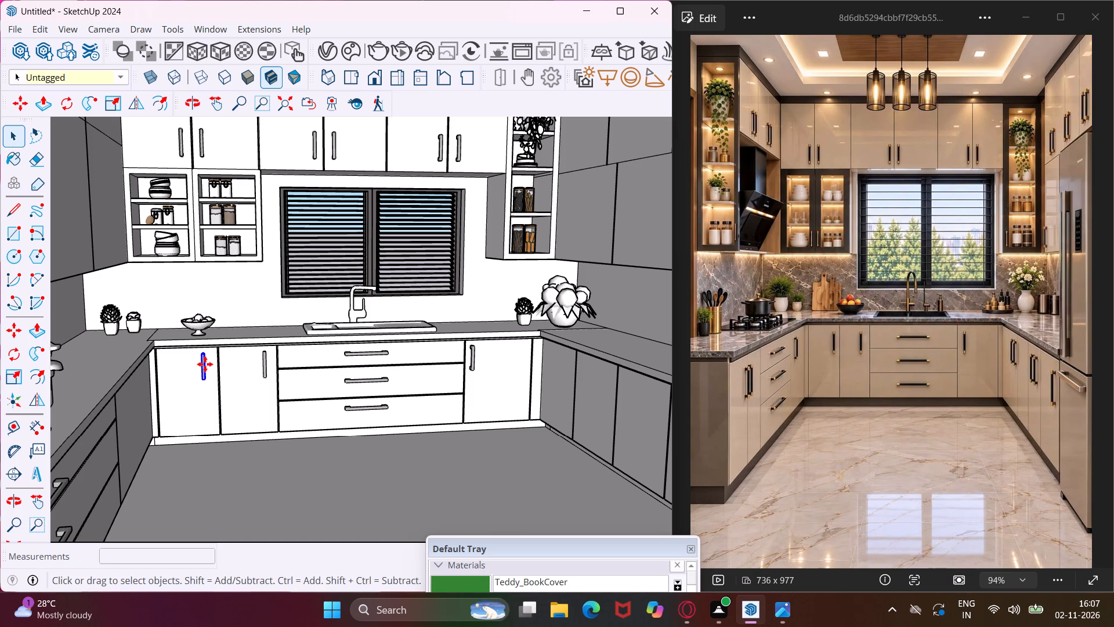
left_click(208, 392)
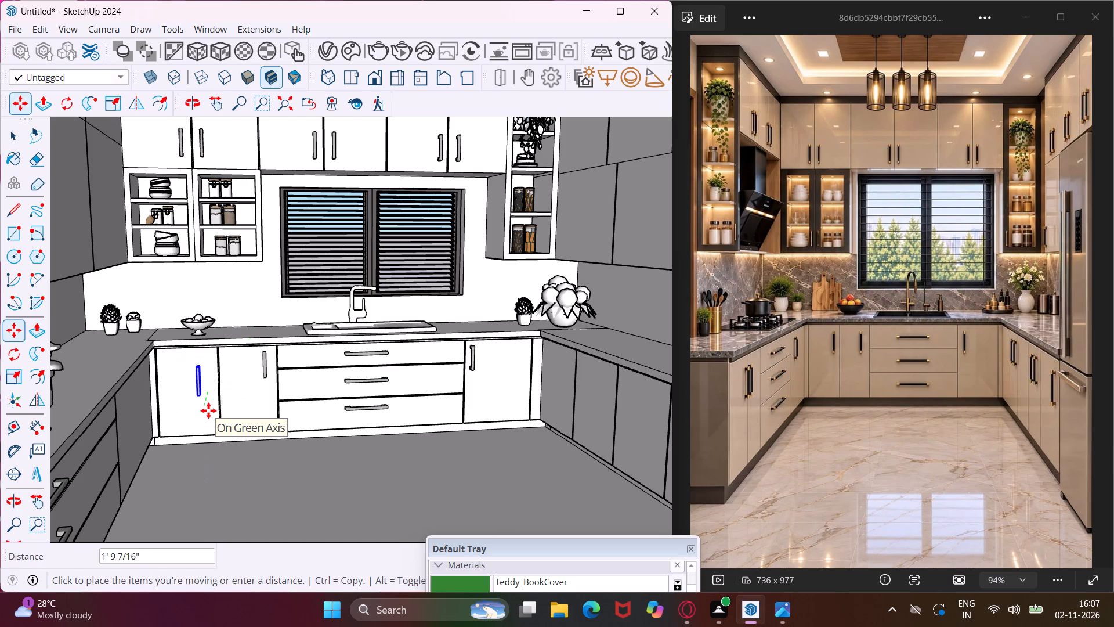
scroll(214, 421, "down", 4)
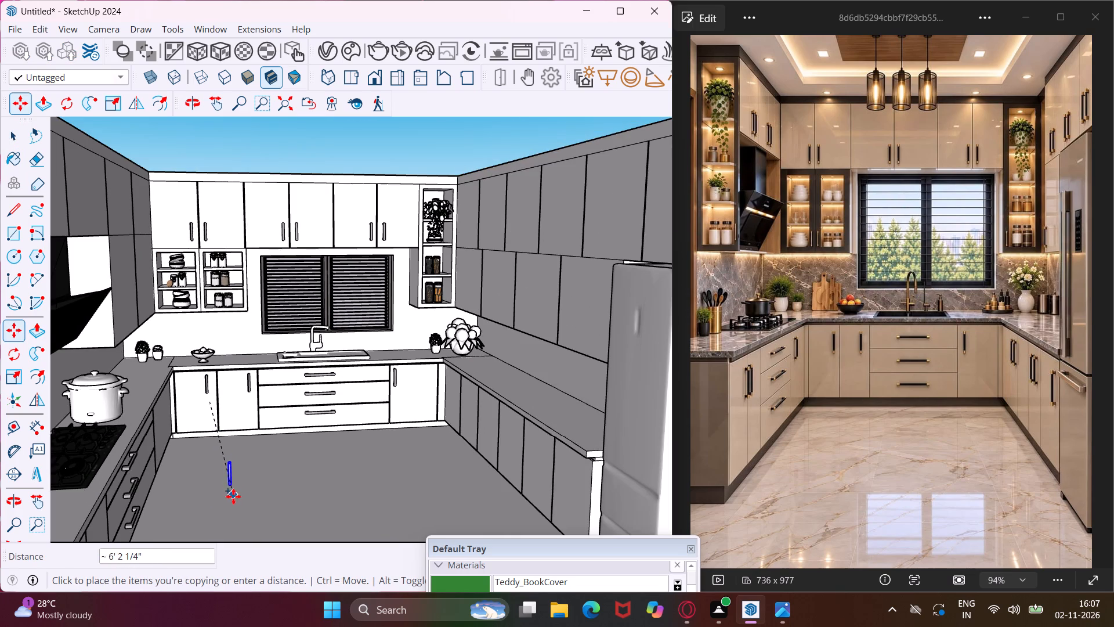
left_click(233, 496)
Rotate the copied handle 90 degrees on the floor plane so it suits the left-wall cabinets.
scroll(212, 441, "down", 4)
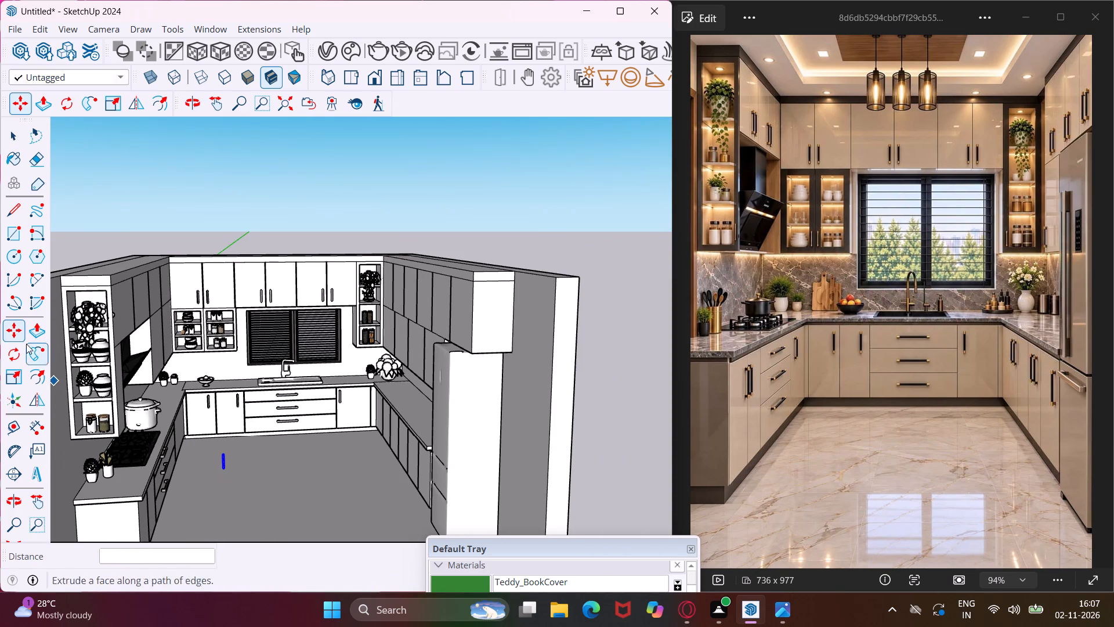
left_click(8, 354)
scroll(269, 491, "down", 1)
left_click(254, 499)
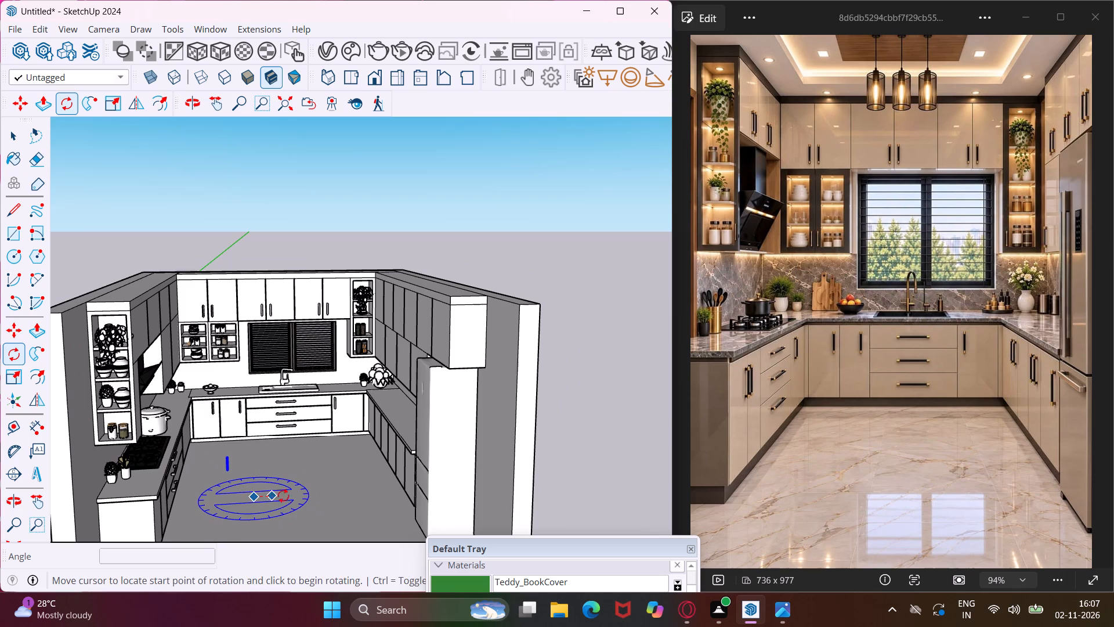
left_click(298, 496)
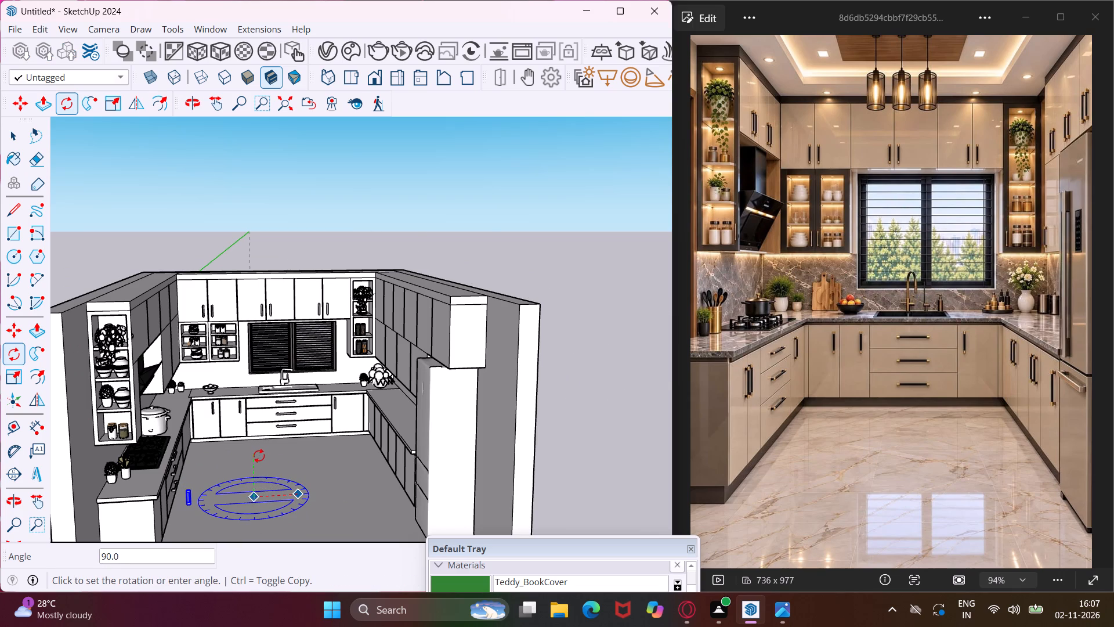
type("90")
key("Return")
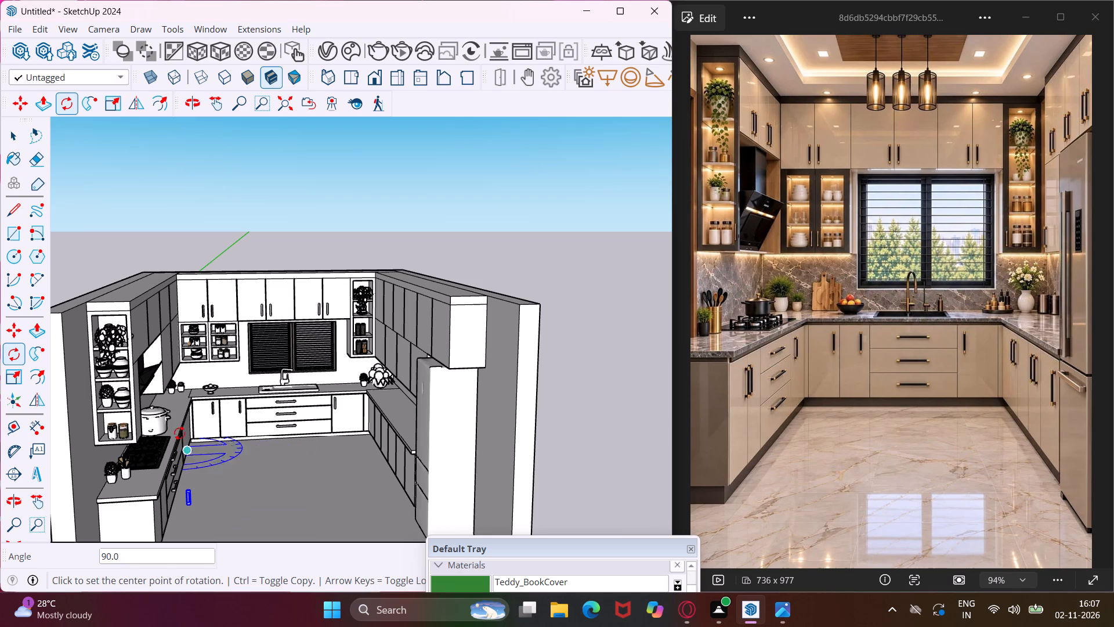
Move the rotated handle about 4' 3/4" onto the left run's front base door, beside the joint between the two narrow doors.
scroll(171, 409, "down", 10)
middle_click_drag(175, 437, 151, 502)
scroll(173, 398, "up", 2)
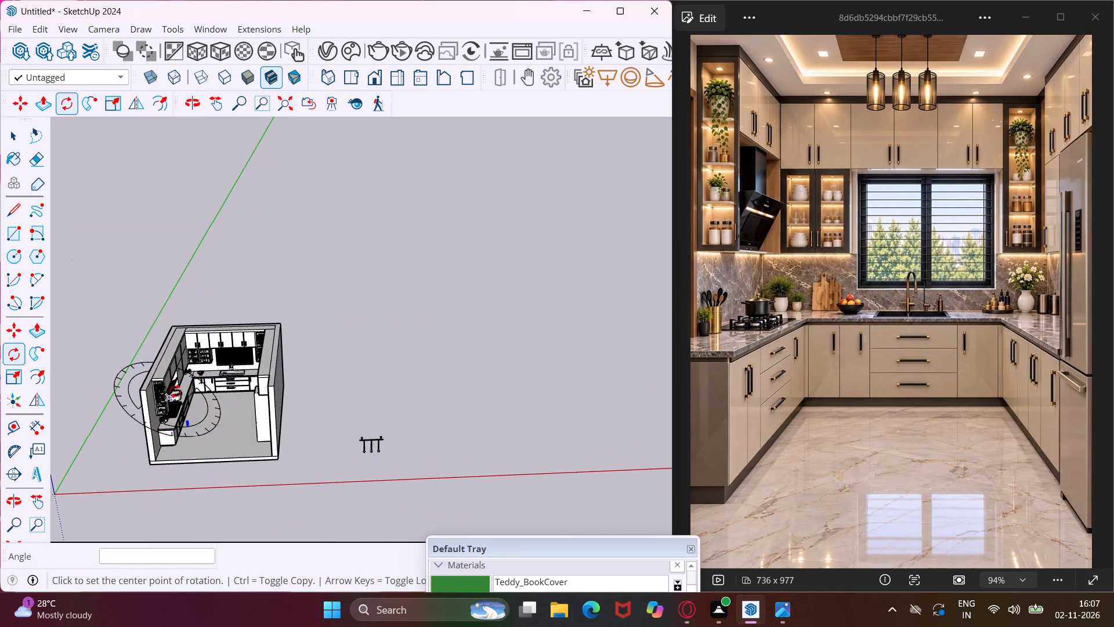
scroll(175, 391, "up", 12)
key("m")
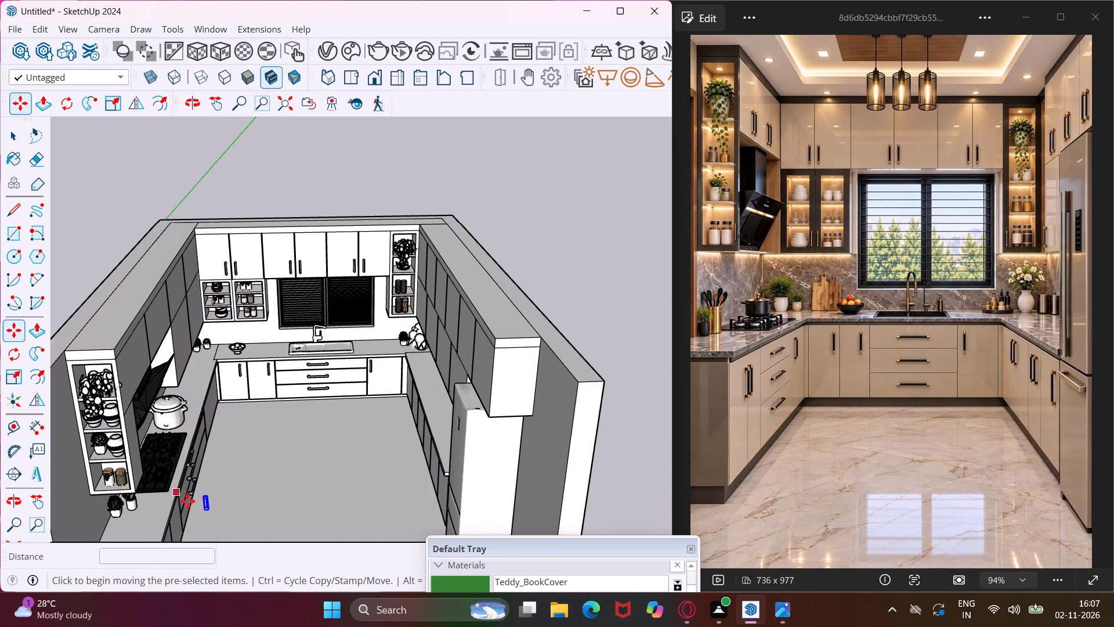
scroll(237, 395, "down", 12)
scroll(219, 438, "up", 7)
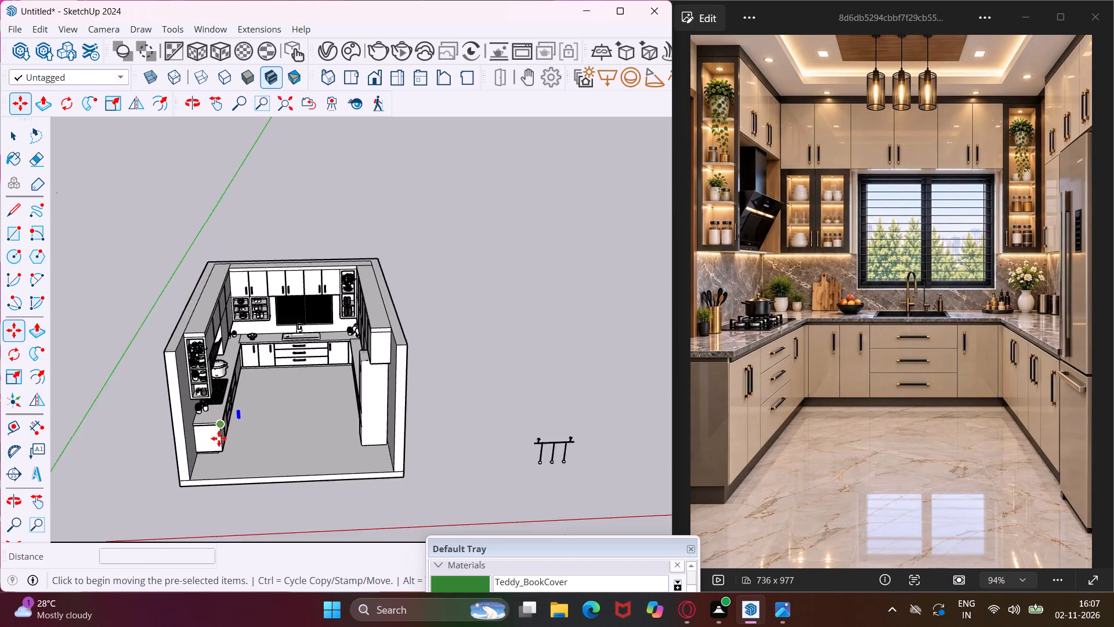
scroll(219, 438, "up", 9)
middle_click_drag(267, 383, 211, 378)
scroll(234, 362, "up", 4)
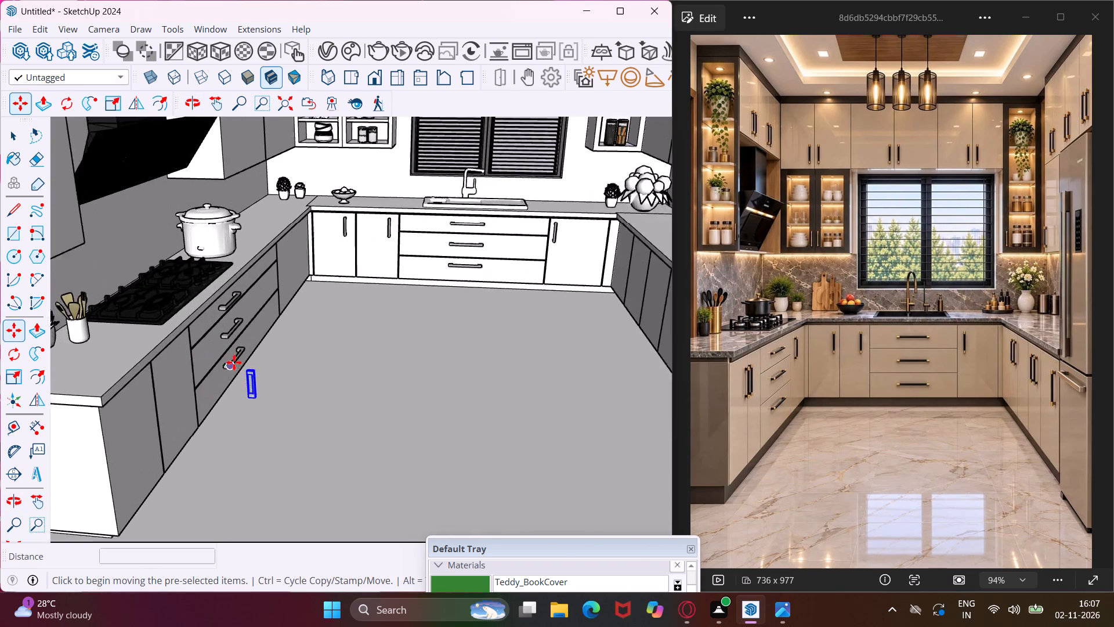
scroll(234, 362, "up", 10)
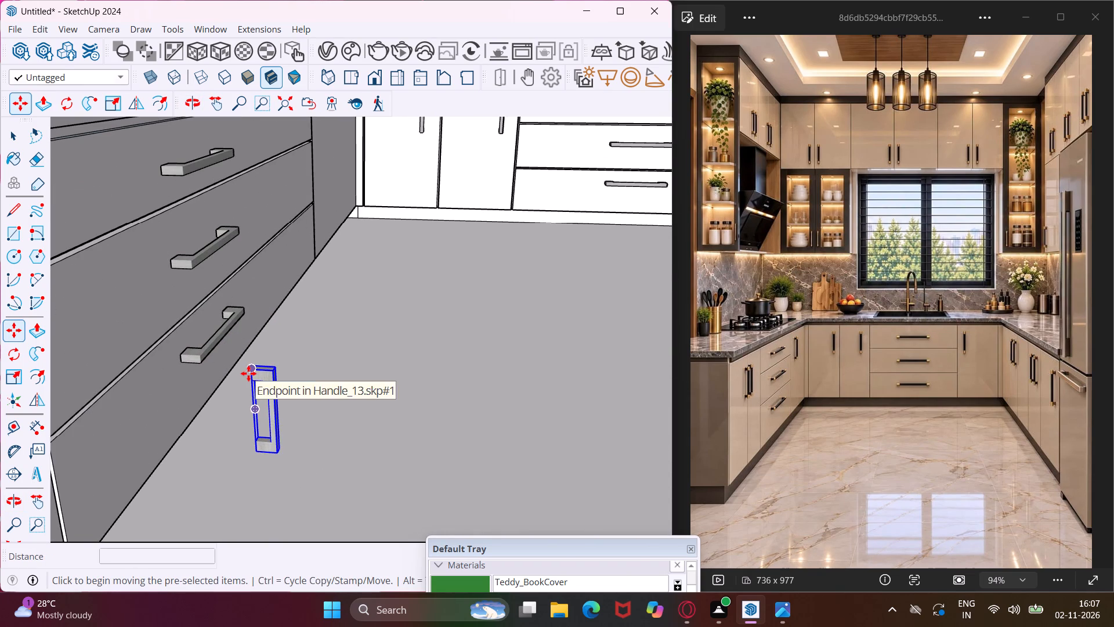
left_click(250, 371)
scroll(245, 356, "down", 10)
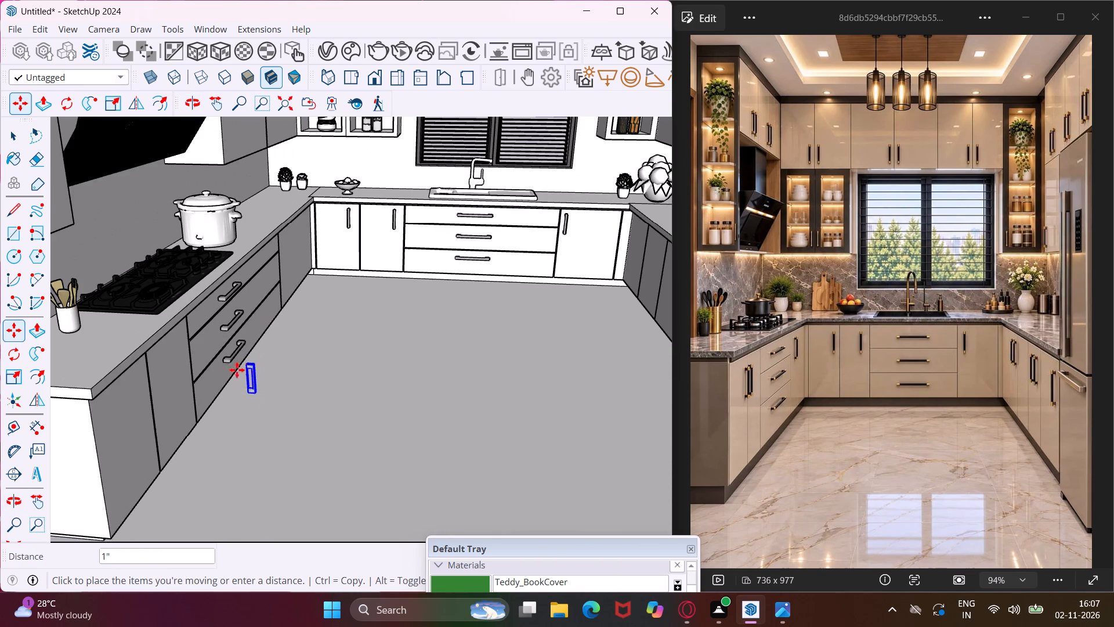
scroll(121, 391, "up", 12)
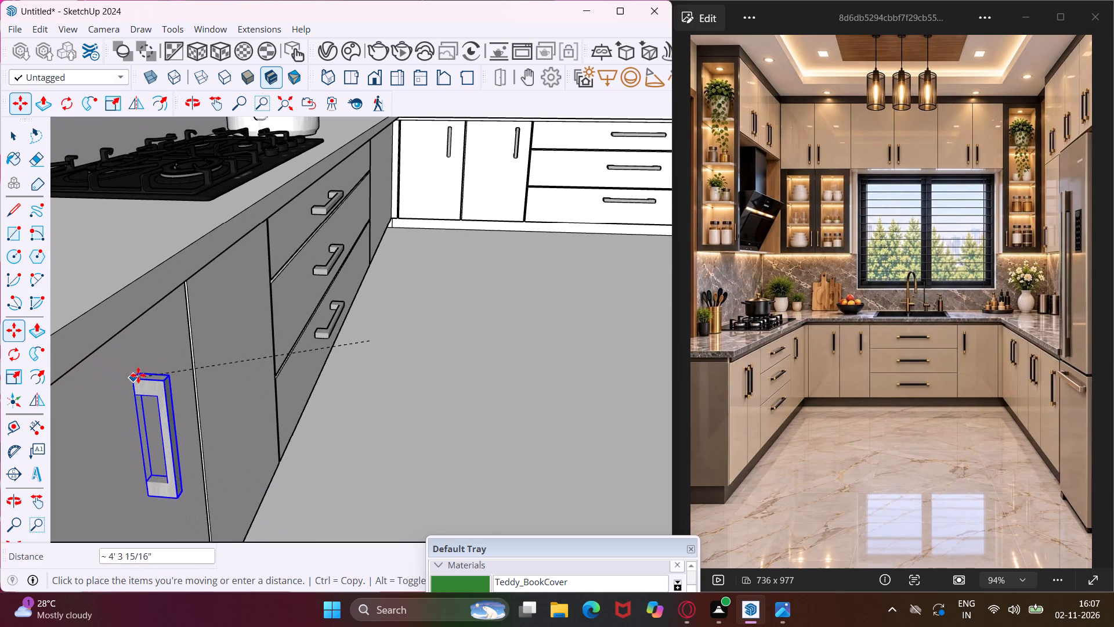
left_click(156, 352)
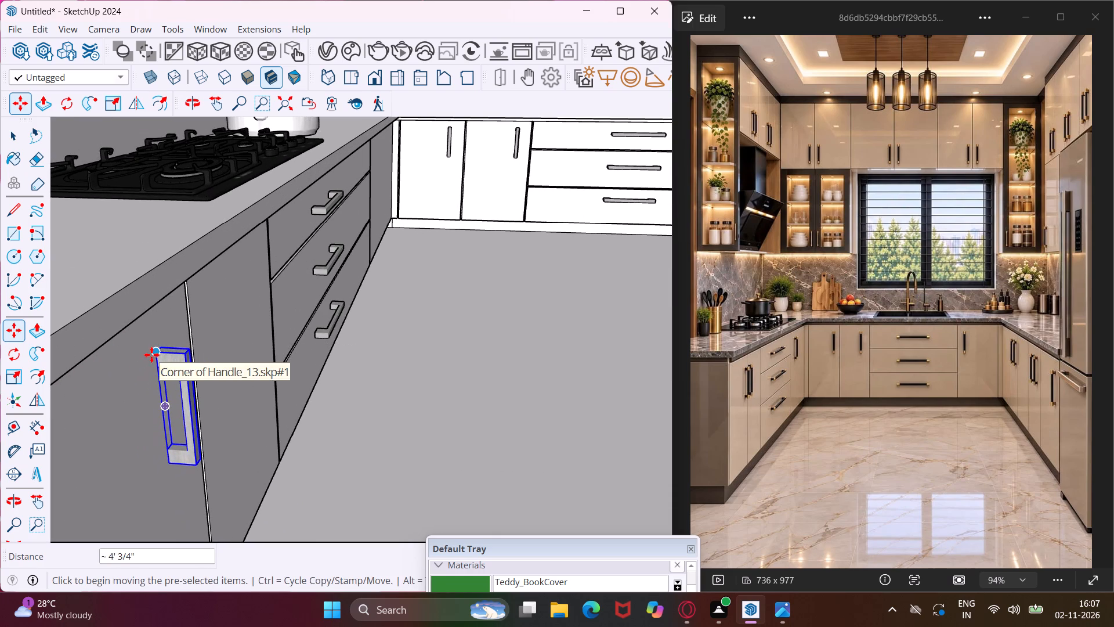
Copy the handle 9 1/2" along the left run onto the adjacent narrow base door.
left_click(120, 380)
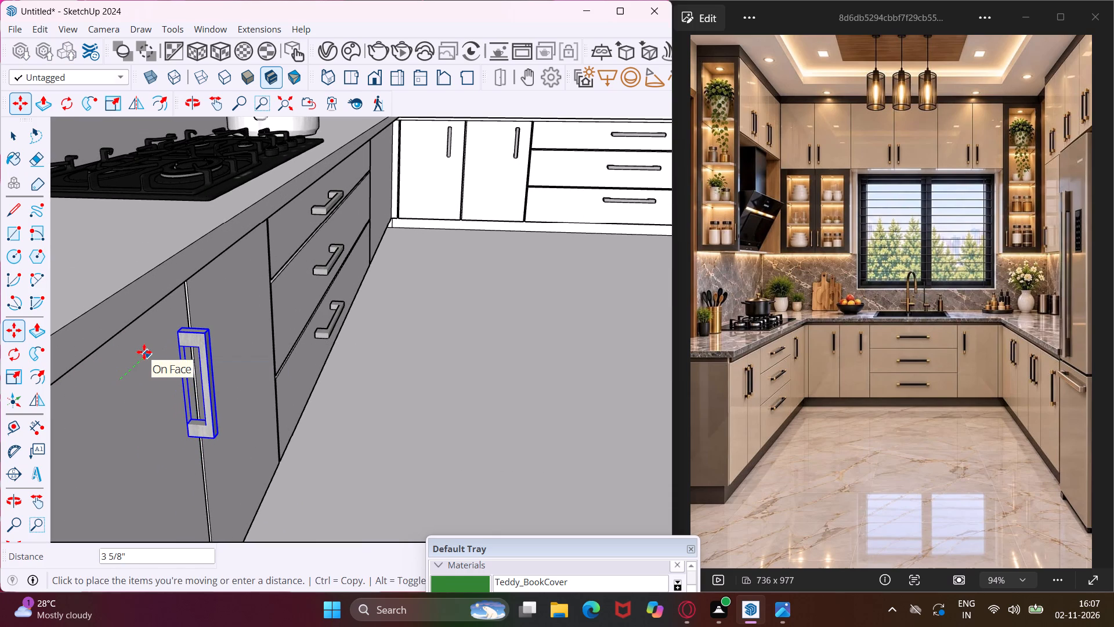
left_click(183, 323)
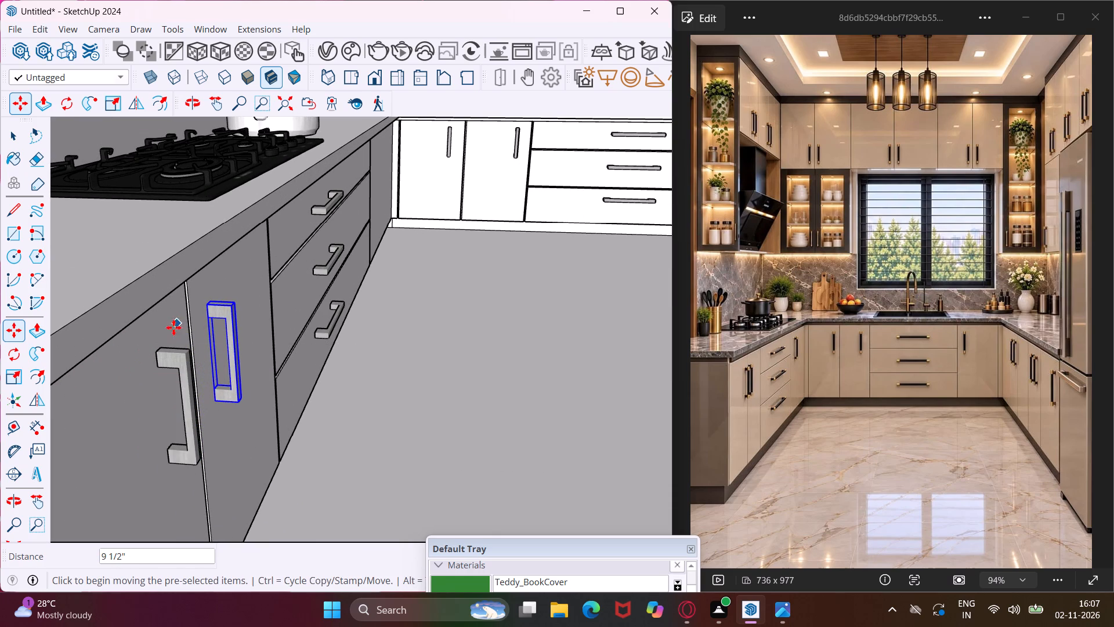
Copy the handle 9' 2 7/8" along the left run onto the base door beyond the three drawers.
left_click(200, 291)
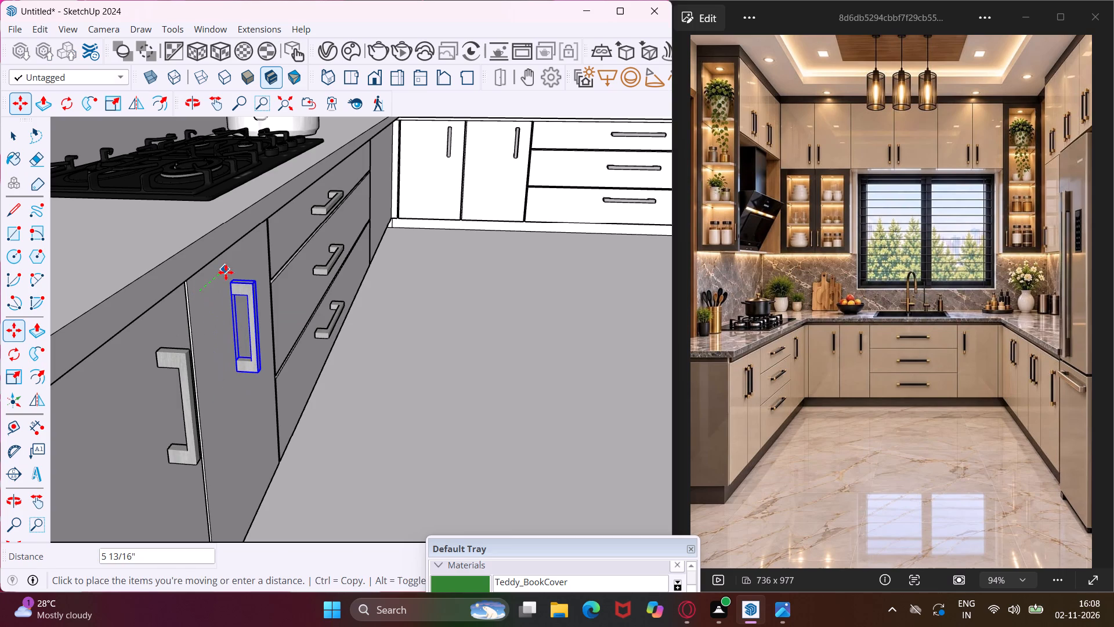
scroll(225, 275, "down", 4)
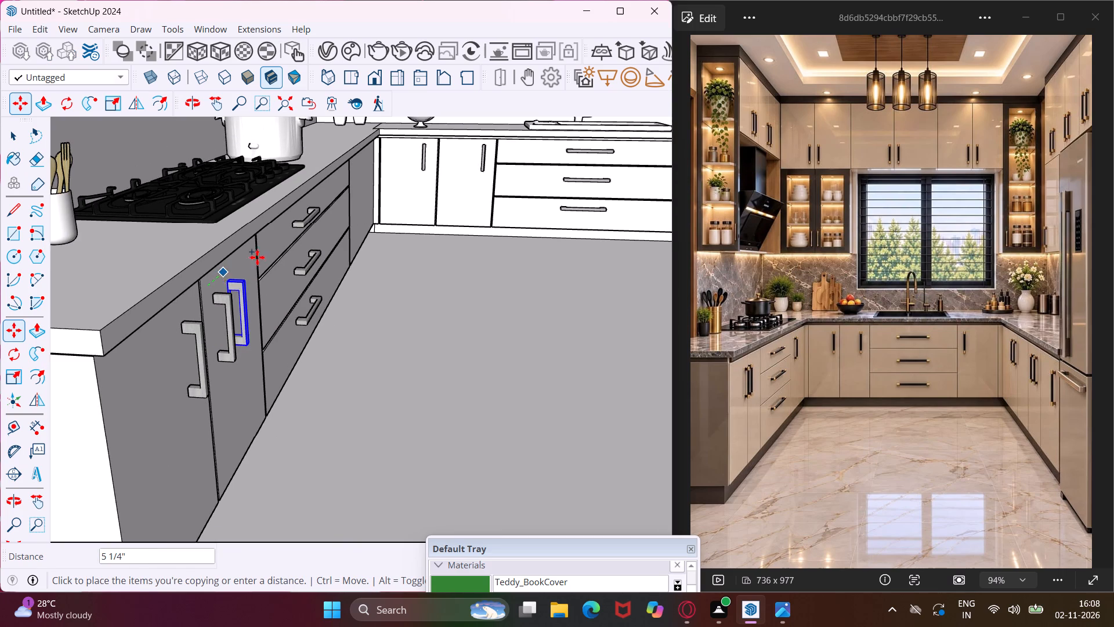
middle_click_drag(336, 179, 249, 199)
scroll(337, 180, "up", 4)
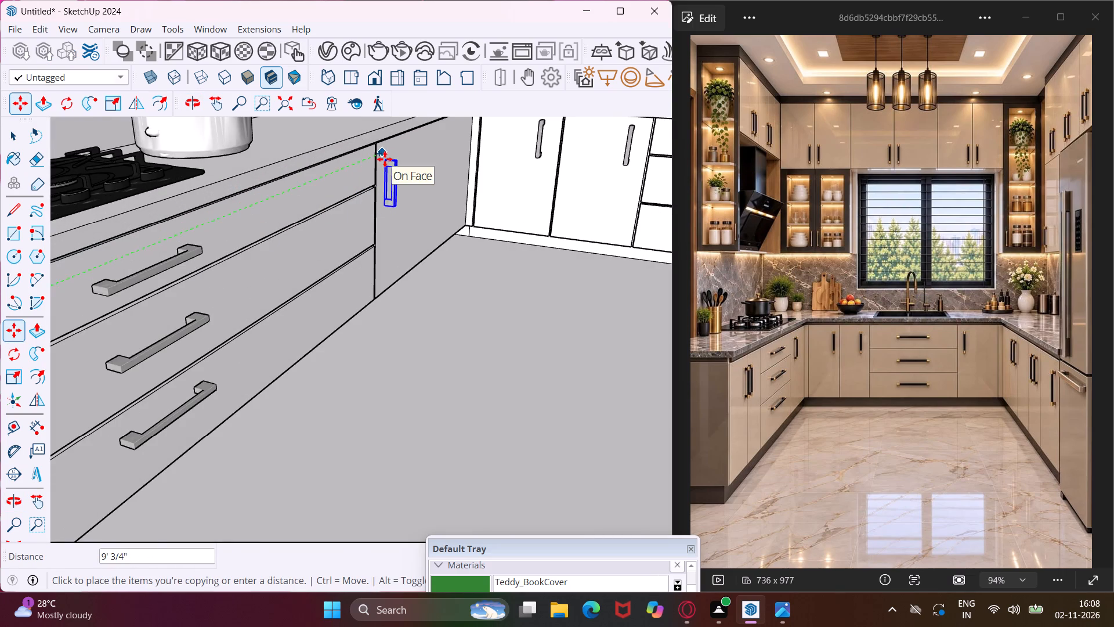
left_click(388, 154)
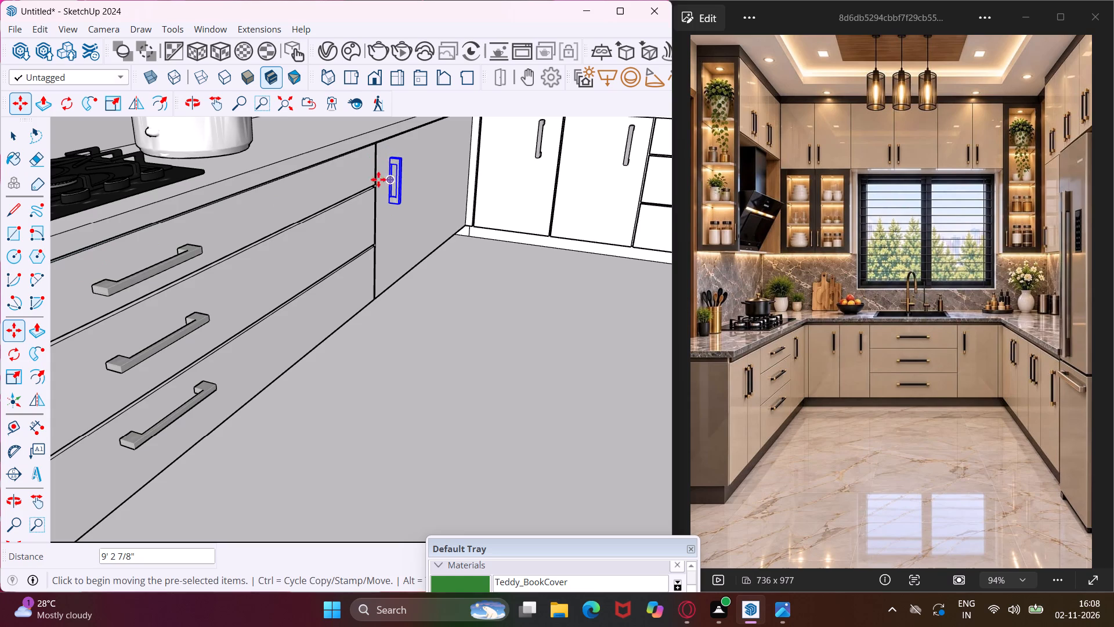
Copy that base door's handle about 6' 10 1/16" straight up onto the left wall's upper cabinet door nearest the corner.
scroll(369, 185, "down", 5)
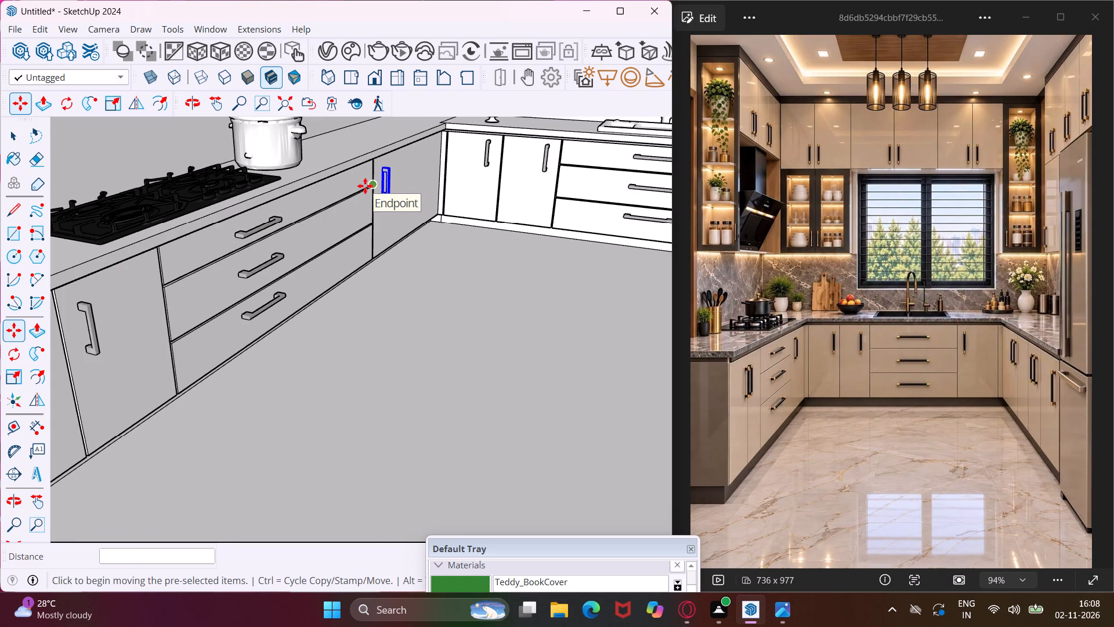
left_click(389, 222)
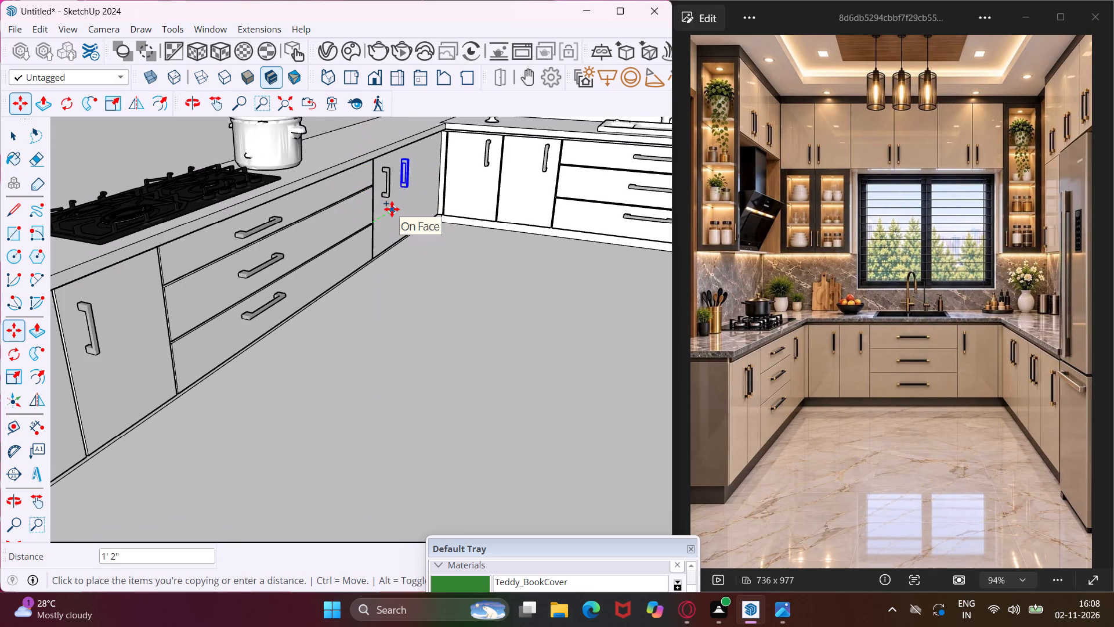
scroll(392, 209, "down", 16)
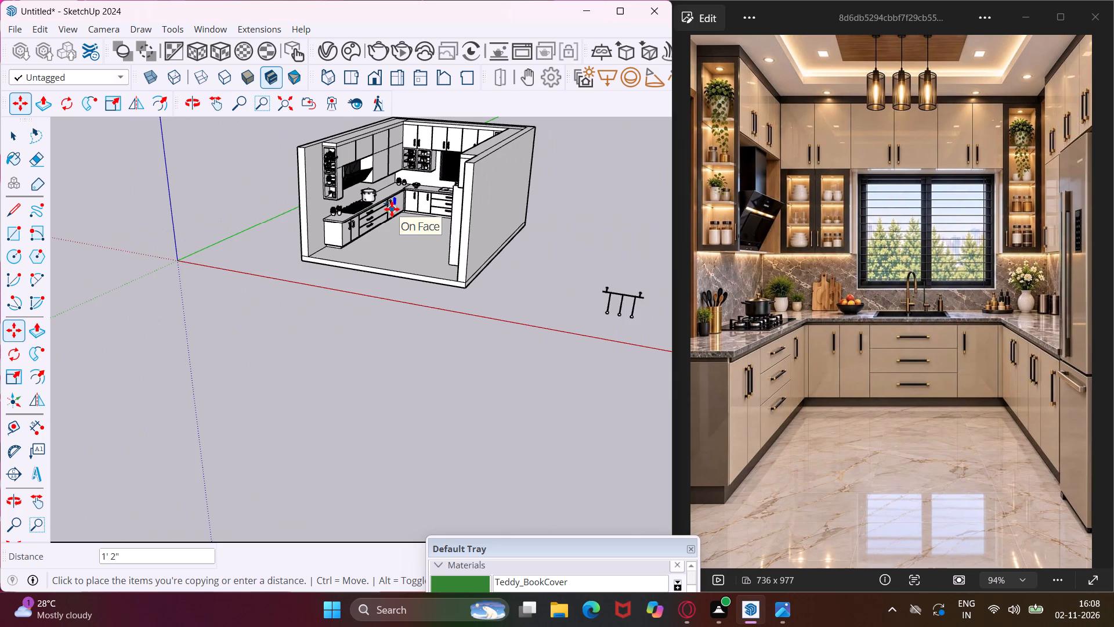
scroll(392, 209, "down", 1)
scroll(395, 157, "up", 4)
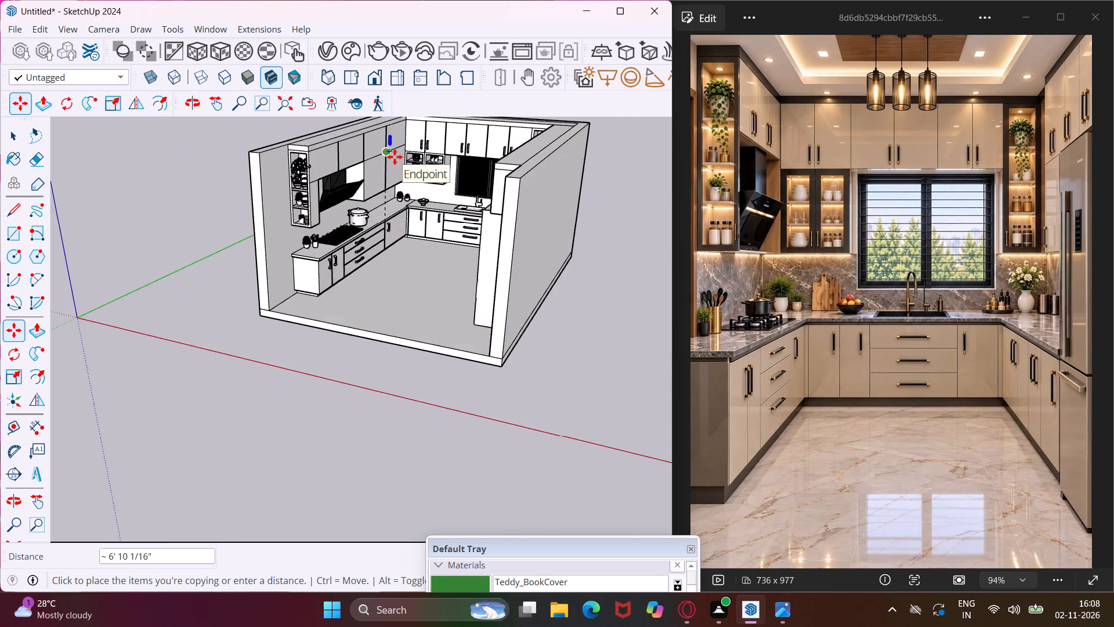
scroll(395, 157, "up", 7)
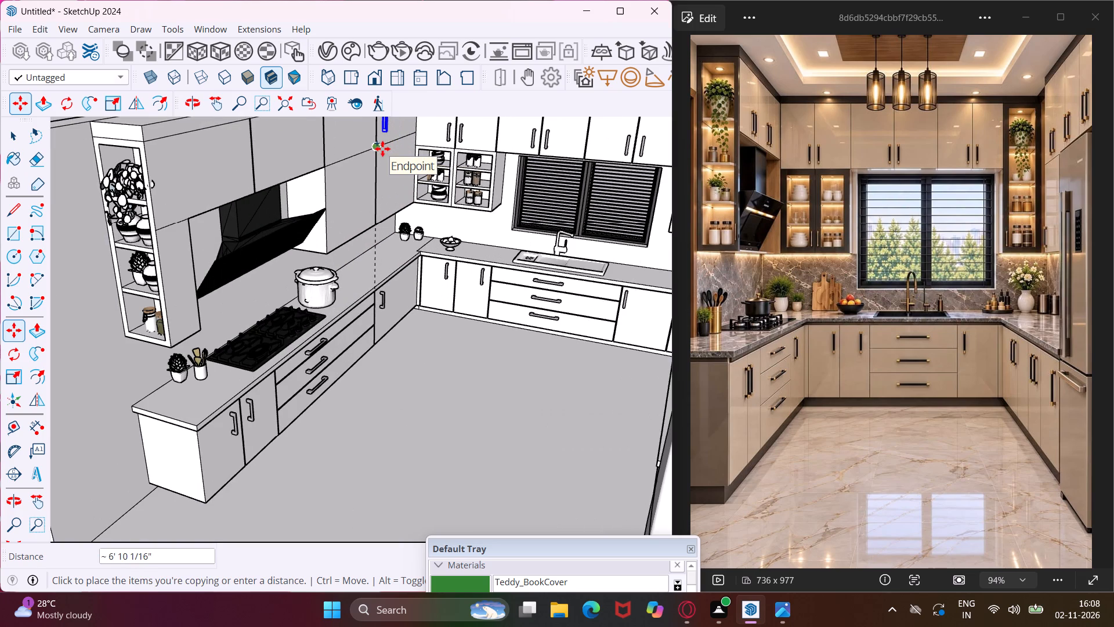
left_click(382, 149)
Copy the corner upper door's handle along the left wall onto the upper door above the hood, on the far side of the joint.
middle_click_drag(349, 168, 347, 188)
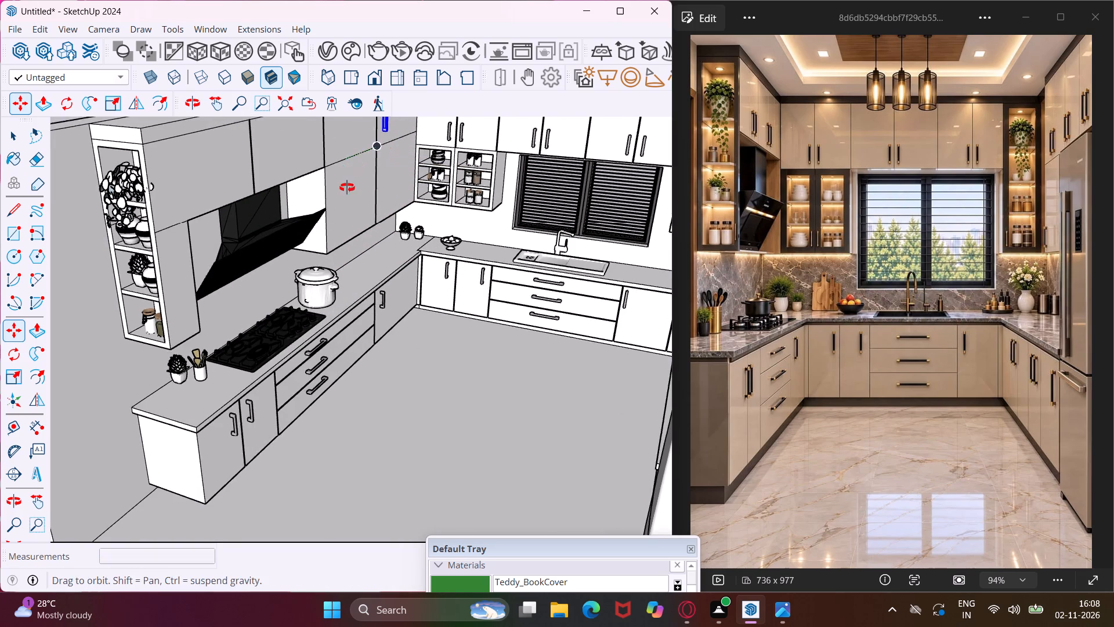
middle_click_drag(347, 188, 347, 201)
scroll(347, 194, "down", 9)
scroll(364, 164, "up", 5)
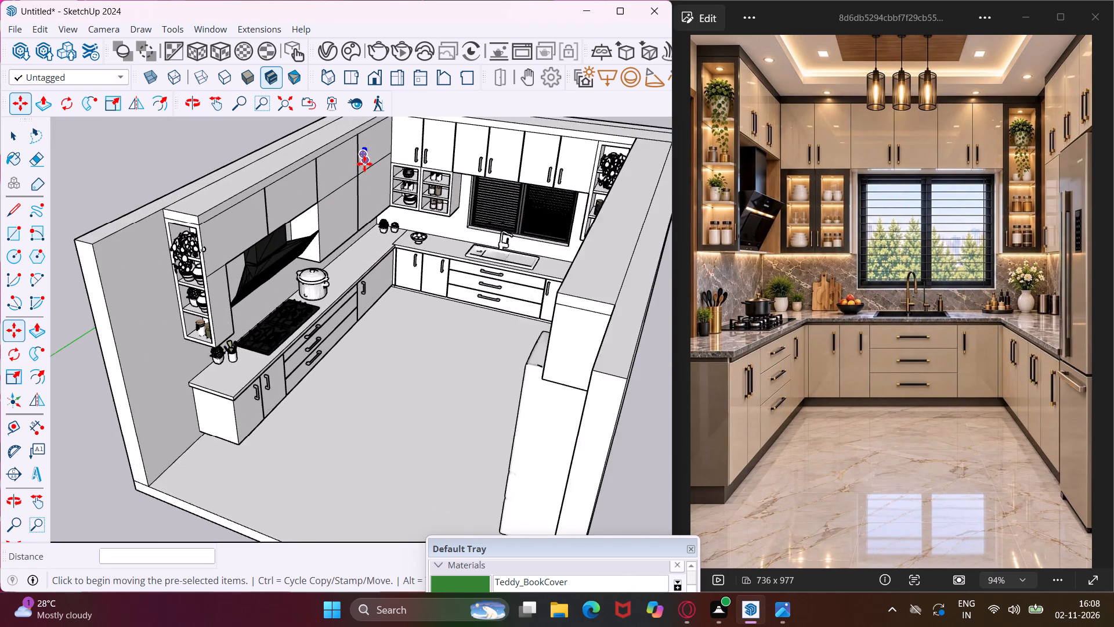
scroll(364, 164, "up", 8)
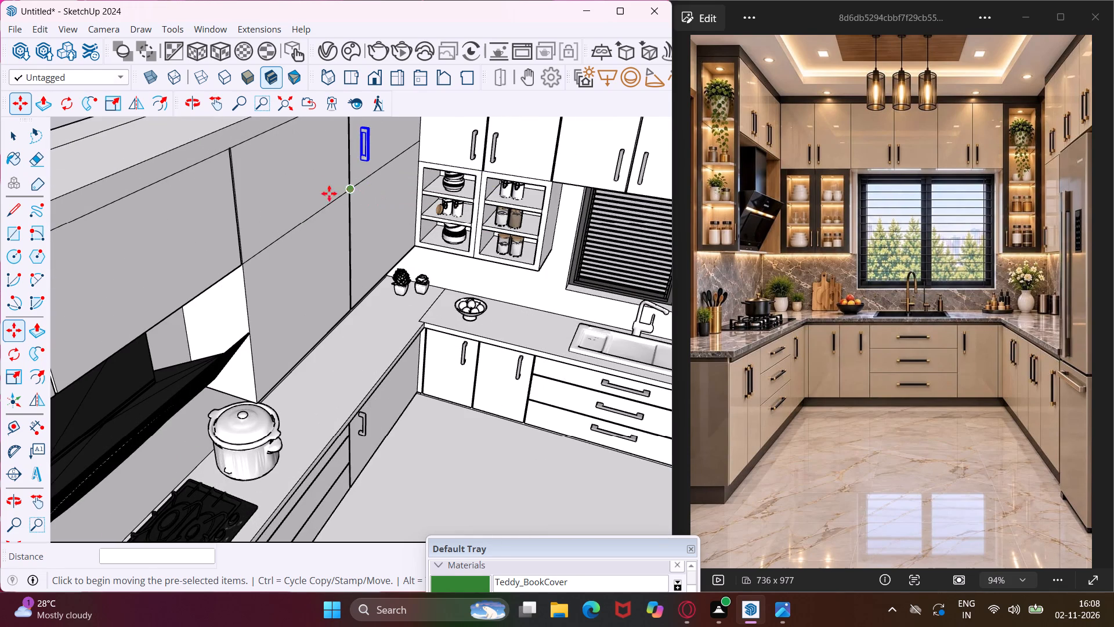
left_click(390, 136)
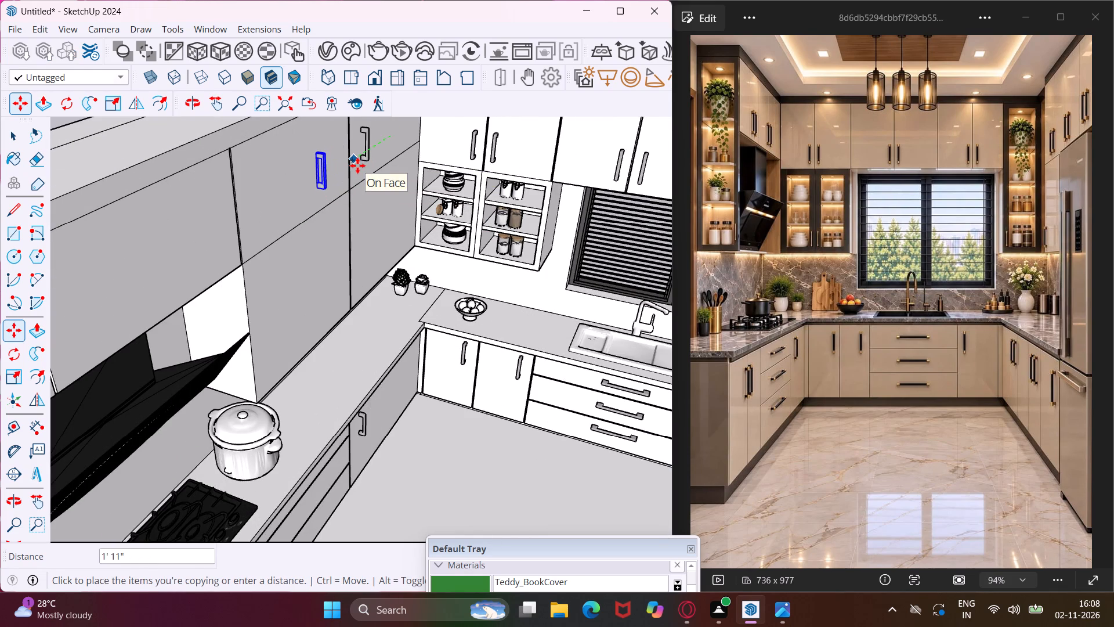
scroll(357, 165, "down", 5)
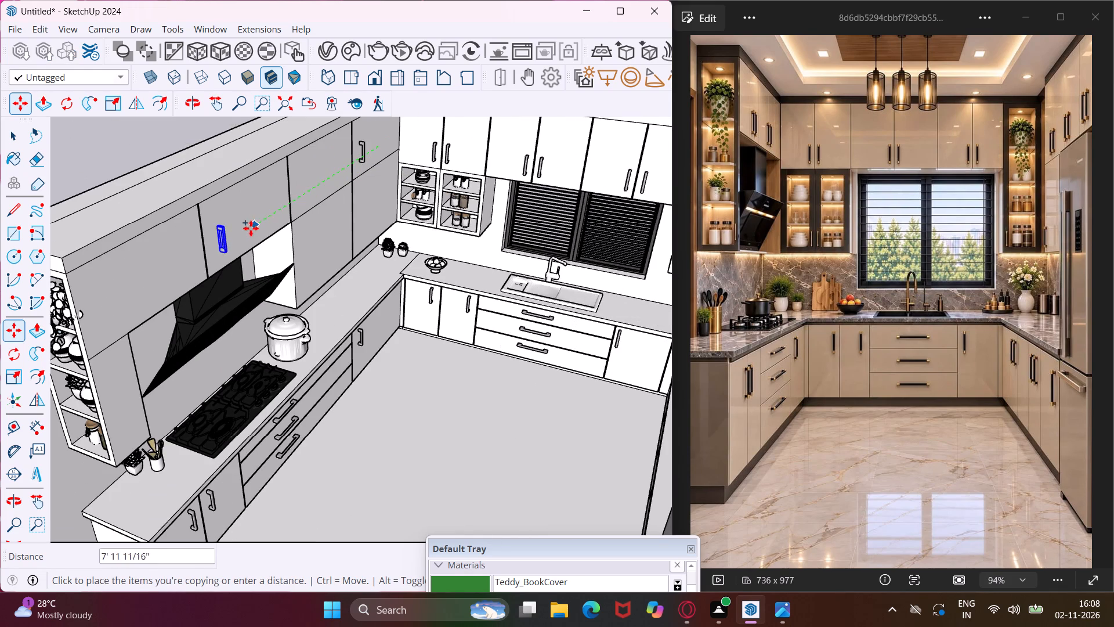
left_click(231, 242)
Copy the handle about 9 11/16" across the joint onto the adjacent upper door above the hood.
scroll(227, 246, "up", 4)
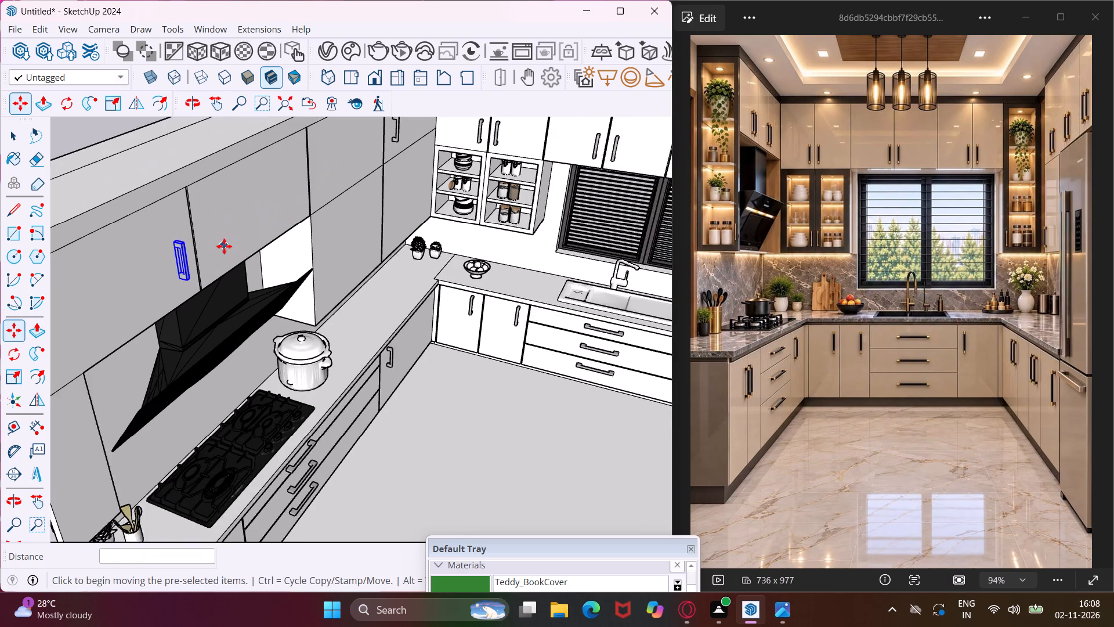
left_click(224, 246)
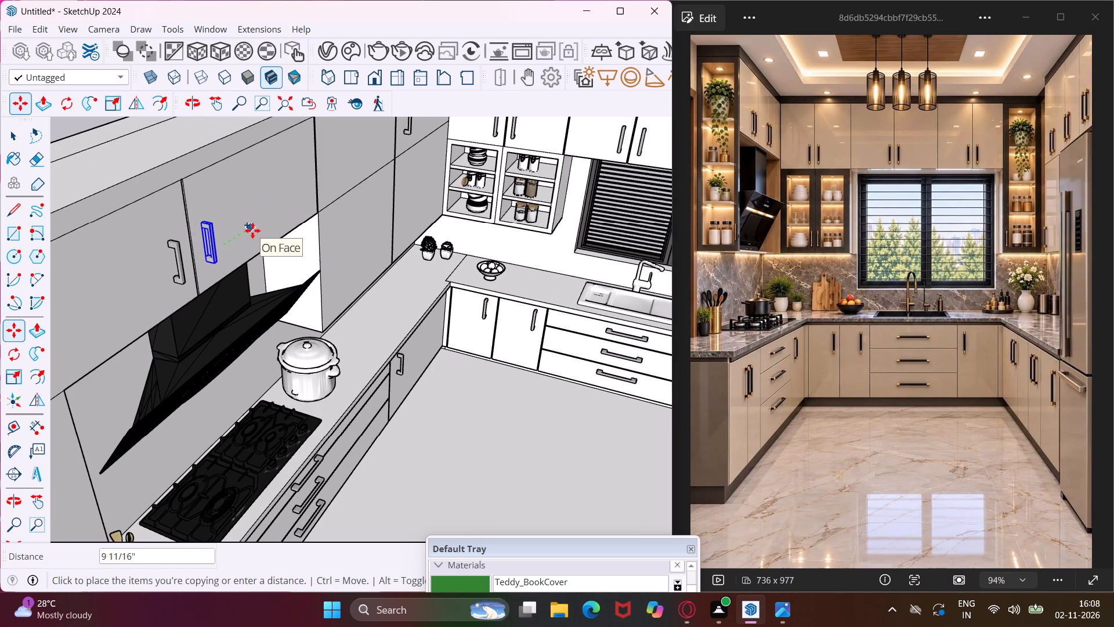
left_click(252, 230)
Copy the handle about 6' 7 1/2" along the left wall onto the upper door beside the corner door, near their joint.
left_click(245, 242)
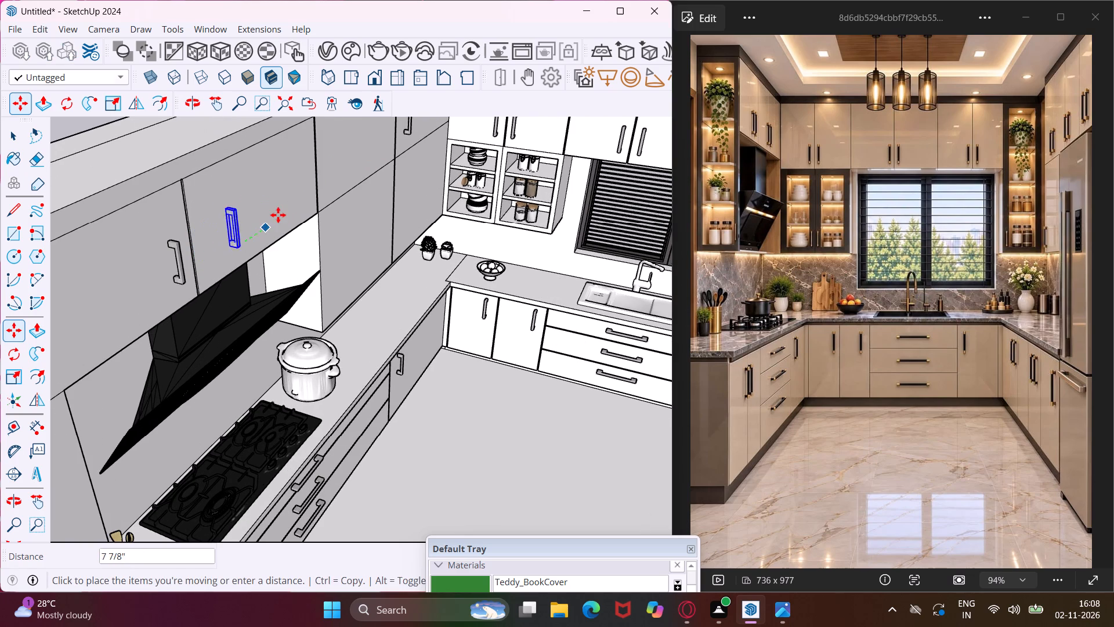
scroll(278, 215, "down", 6)
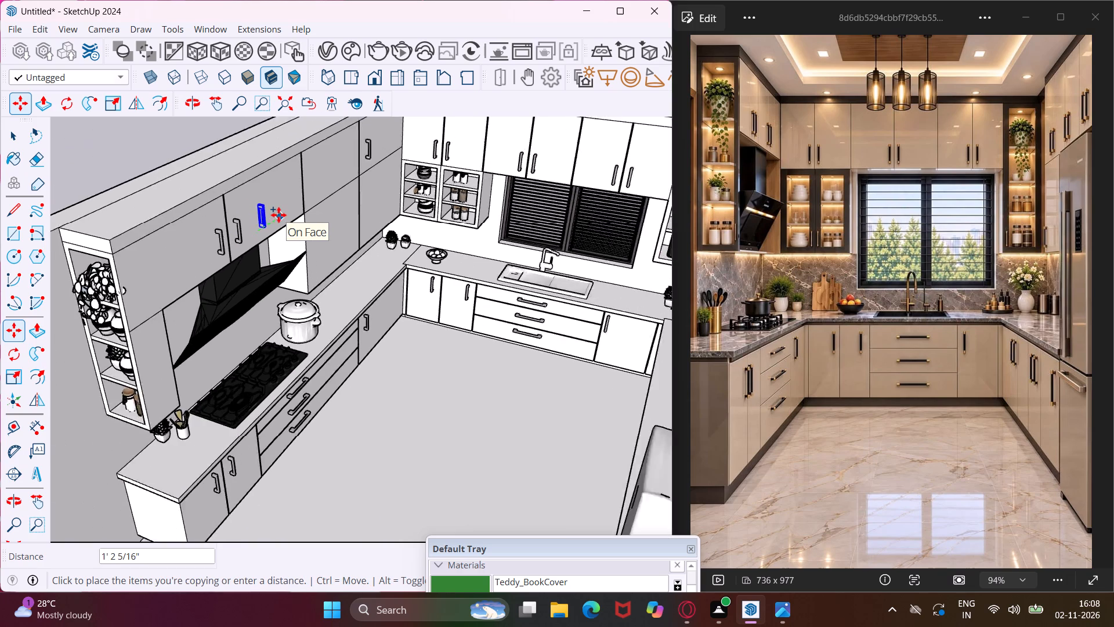
scroll(278, 215, "down", 1)
scroll(343, 174, "up", 5)
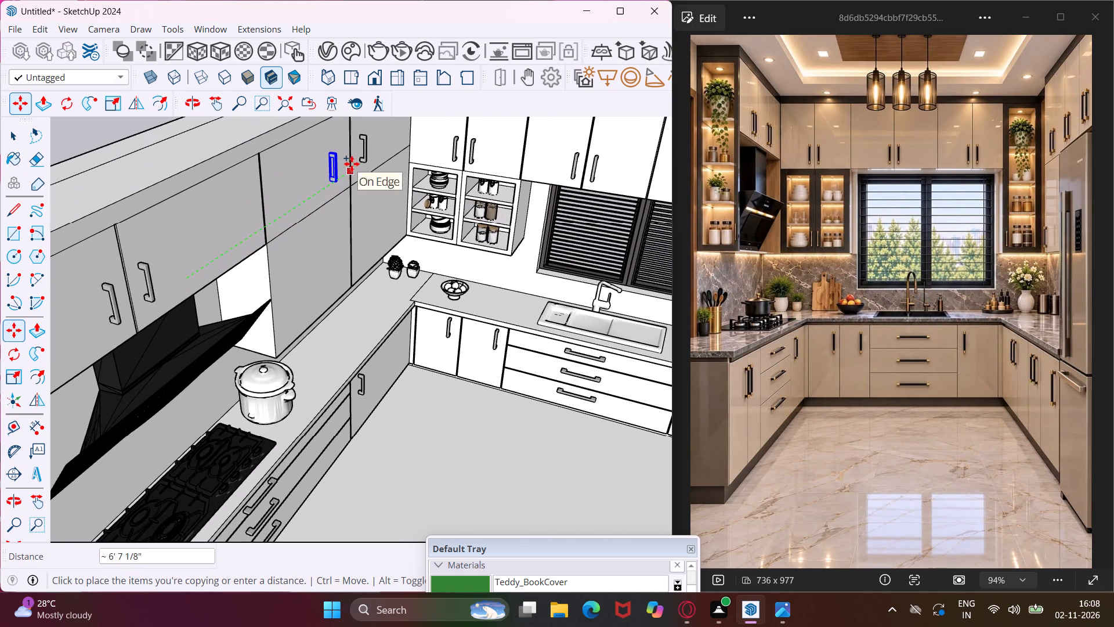
scroll(354, 163, "up", 3)
left_click(354, 167)
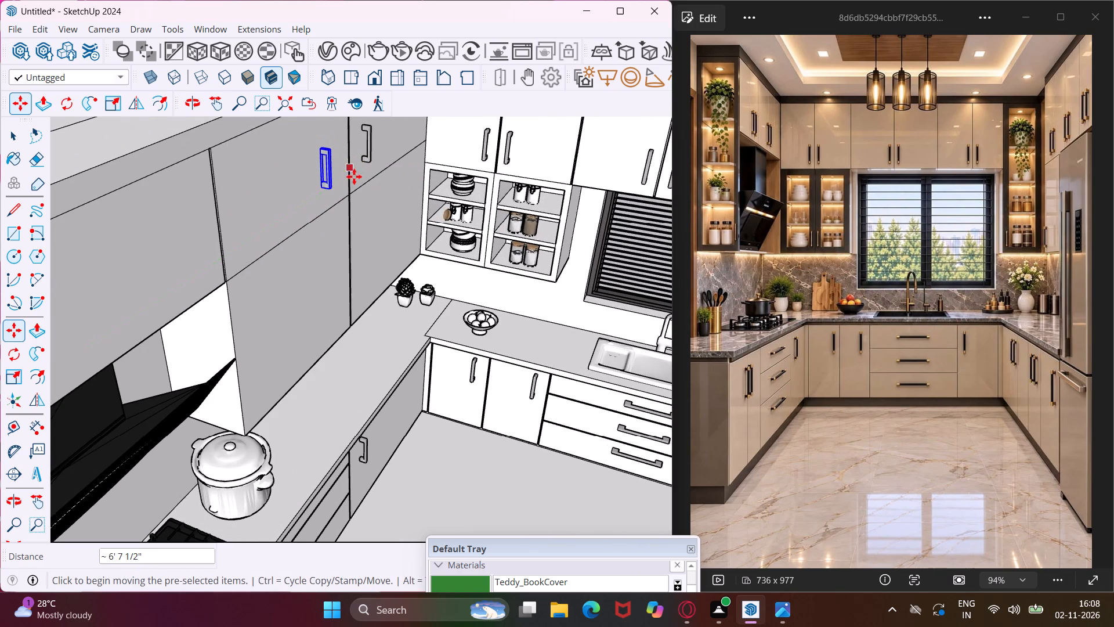
Copy that handle about 2' 3" straight down onto the lower wall-cabinet door beneath it.
left_click(316, 203)
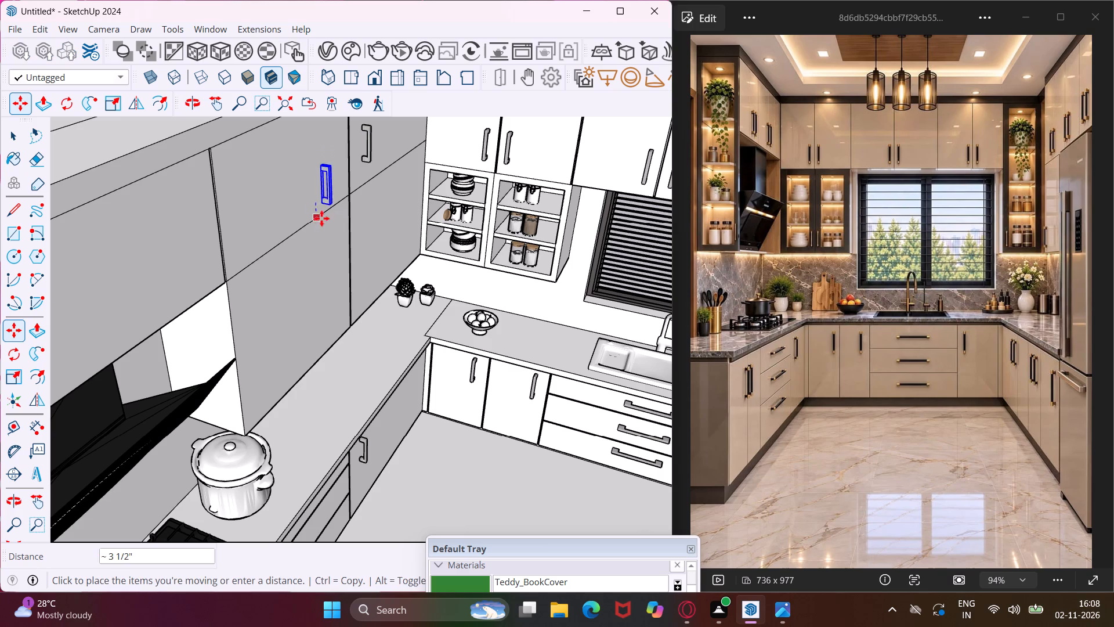
left_click(328, 319)
Copy the lower handle about 1' 4" along the left wall onto the adjacent lower wall-cabinet door nearest the corner.
left_click(331, 328)
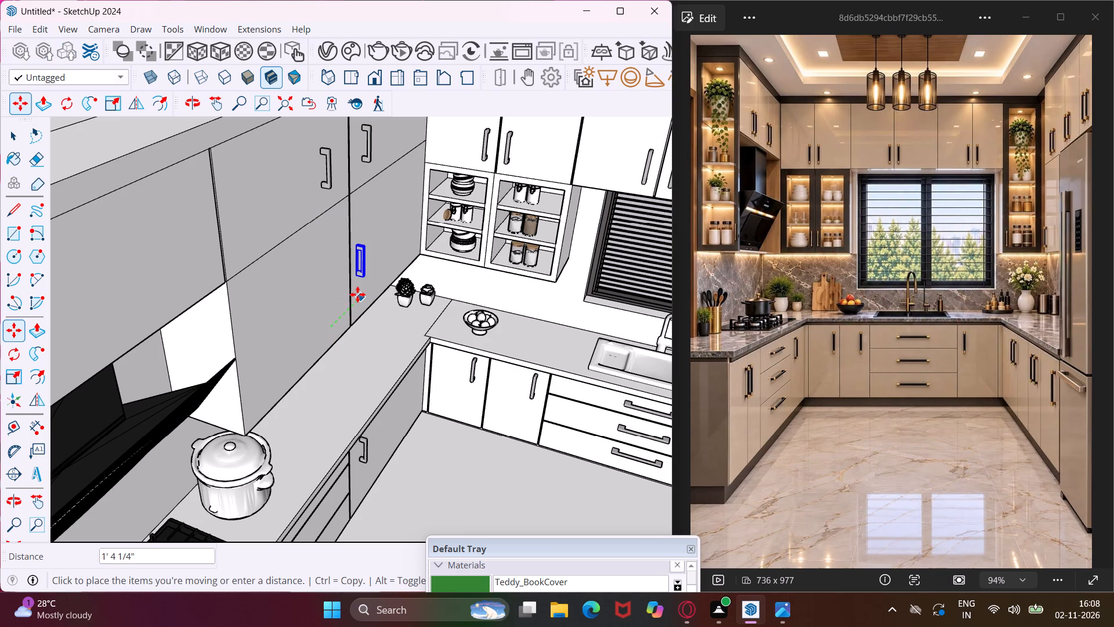
left_click(363, 292)
scroll(277, 313, "down", 11)
scroll(243, 272, "down", 5)
key("Escape")
key("space")
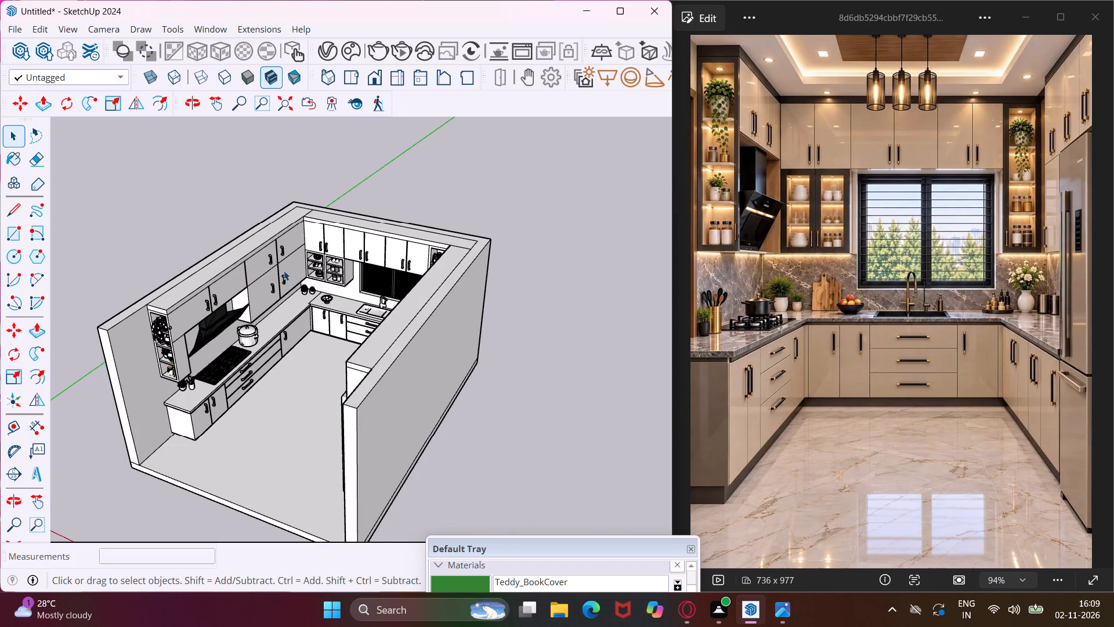
Copy the handle of the back wall's base door near the right corner 2' 9 1/2" out over the open floor.
middle_click_drag(285, 271, 466, 237)
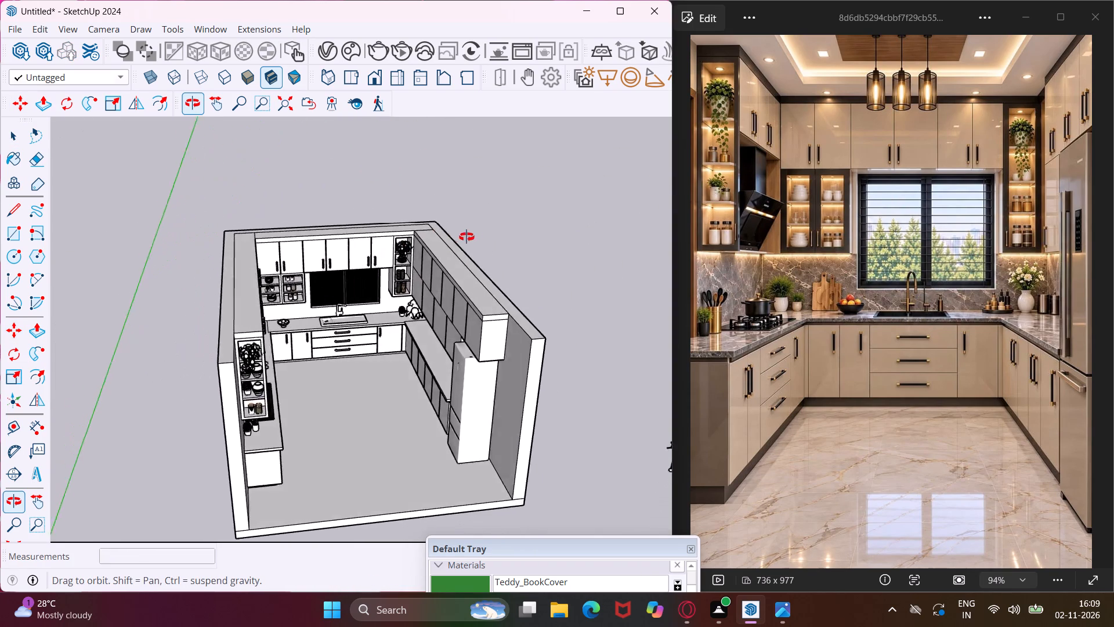
middle_click_drag(466, 237, 493, 230)
scroll(459, 383, "up", 4)
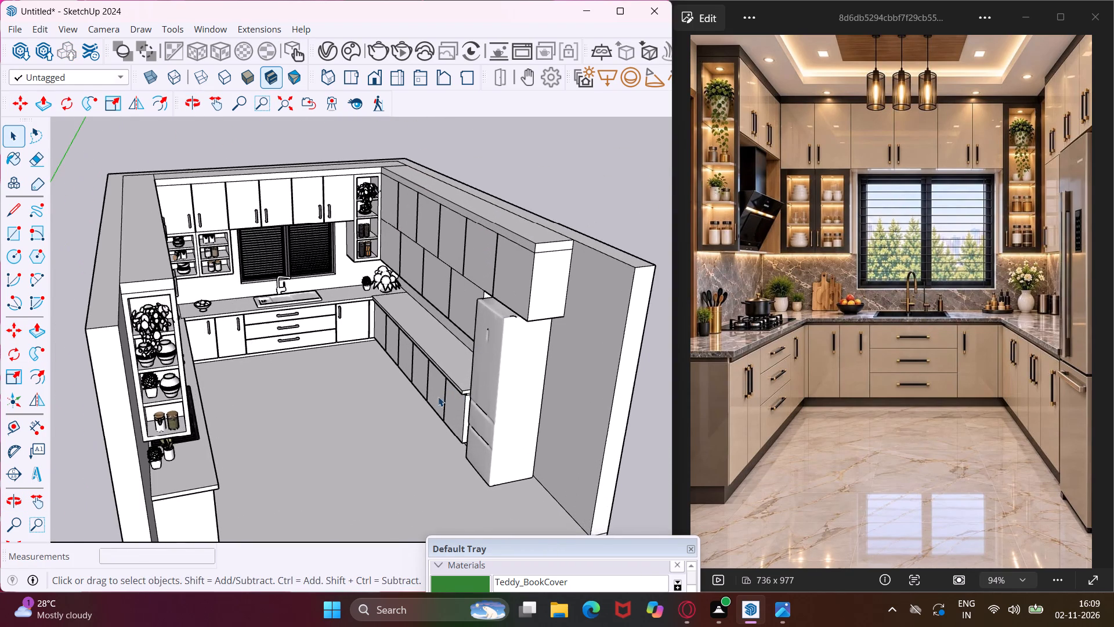
scroll(343, 303, "up", 6)
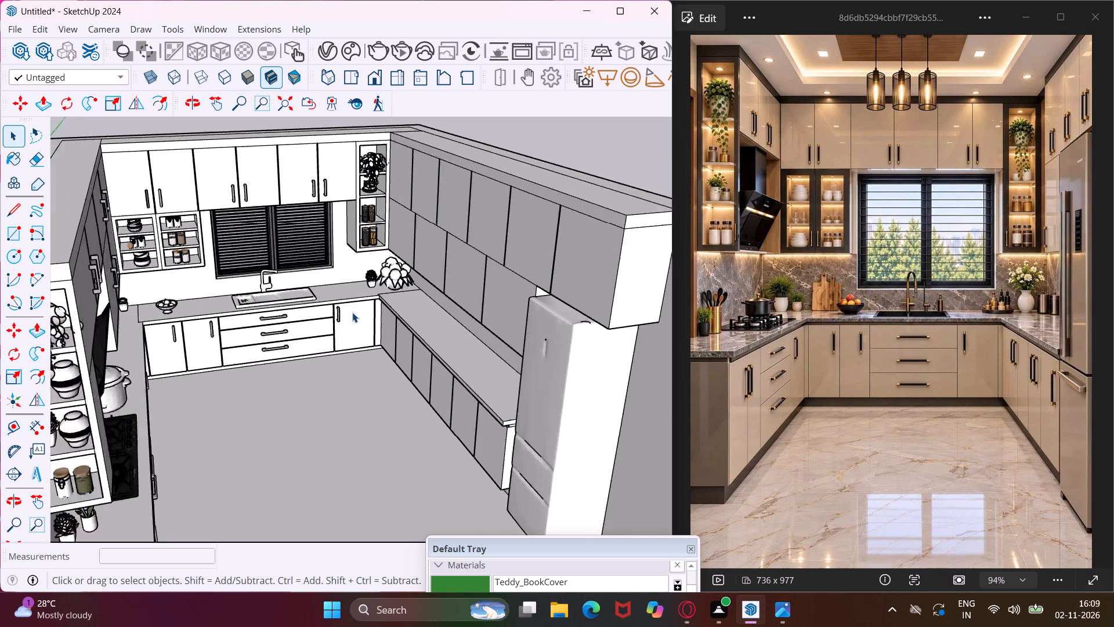
scroll(352, 312, "up", 8)
left_click(319, 312)
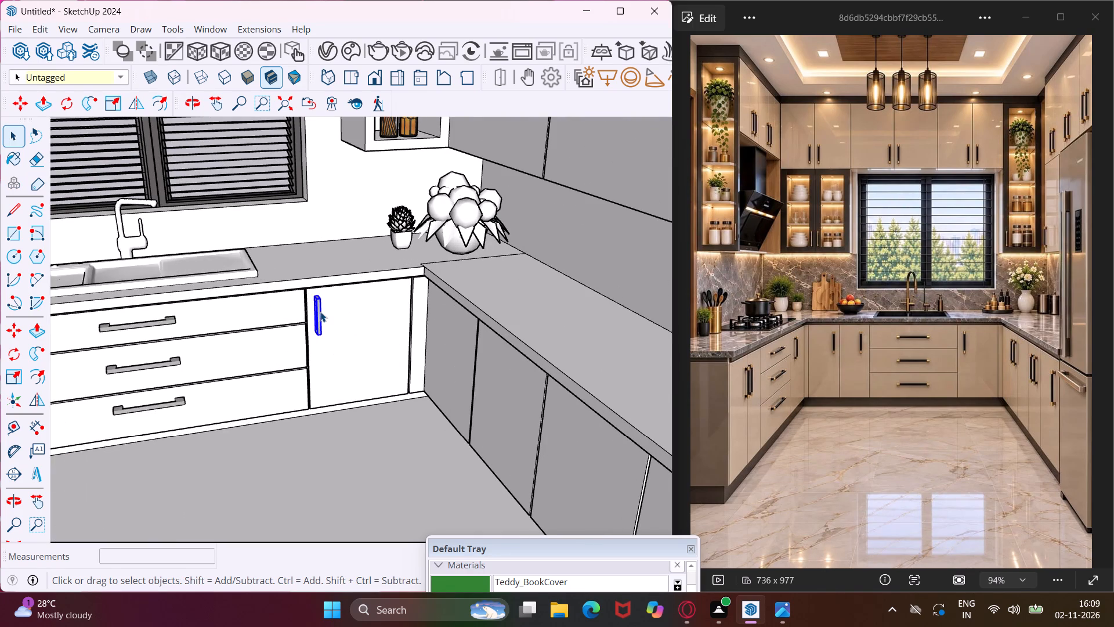
key("m")
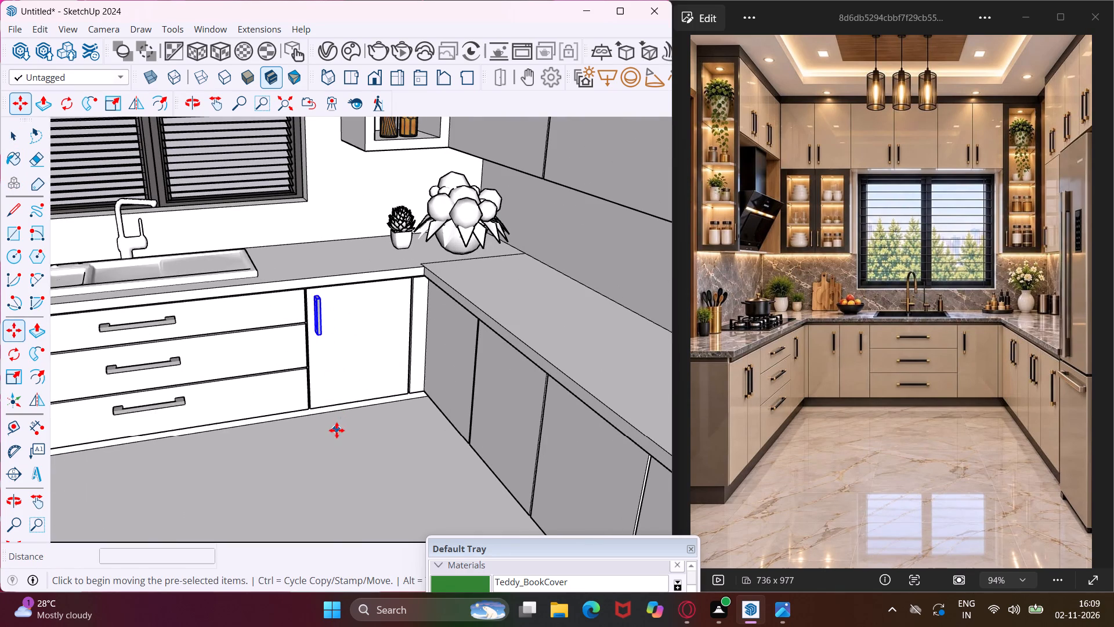
left_click(337, 430)
scroll(342, 440, "down", 2)
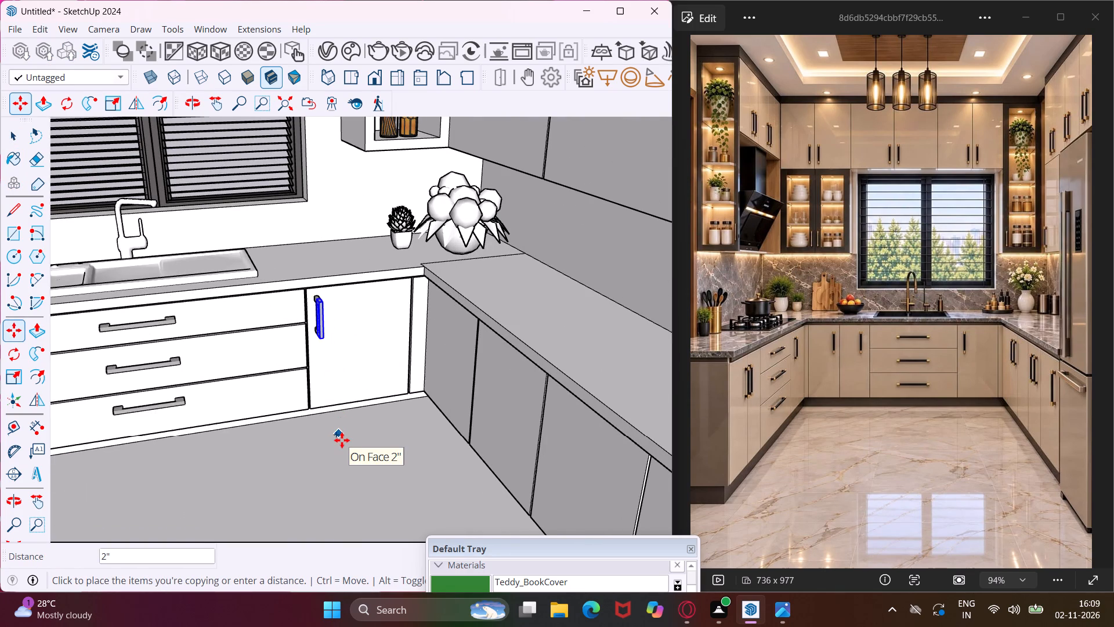
scroll(342, 440, "down", 5)
left_click(362, 480)
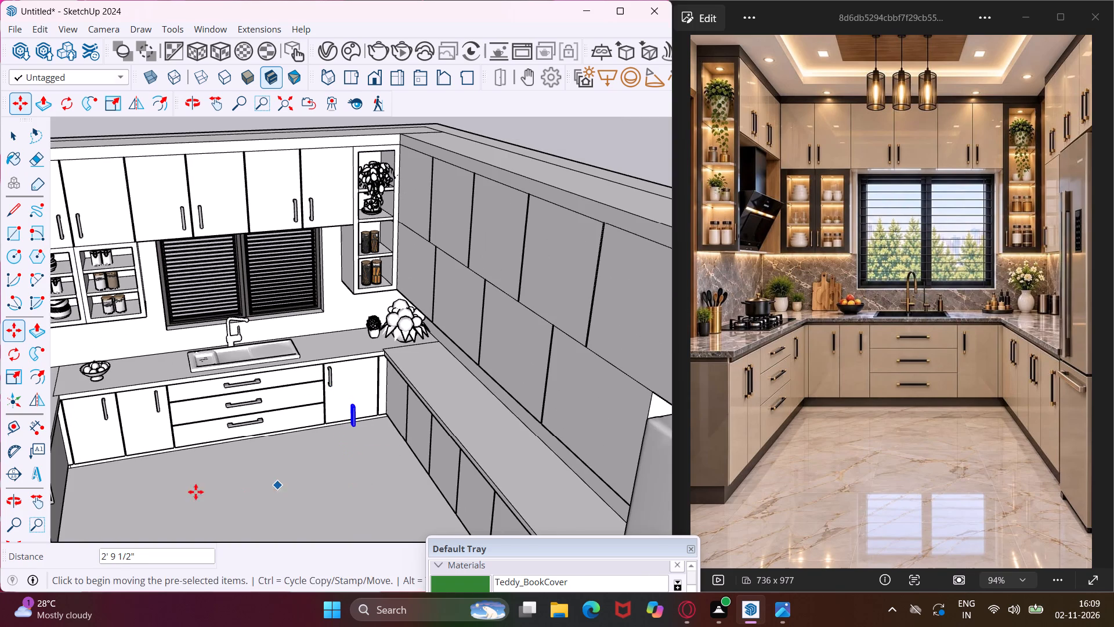
Rotate the copied handle 90 degrees horizontally to face the right run's base doors.
left_click(20, 359)
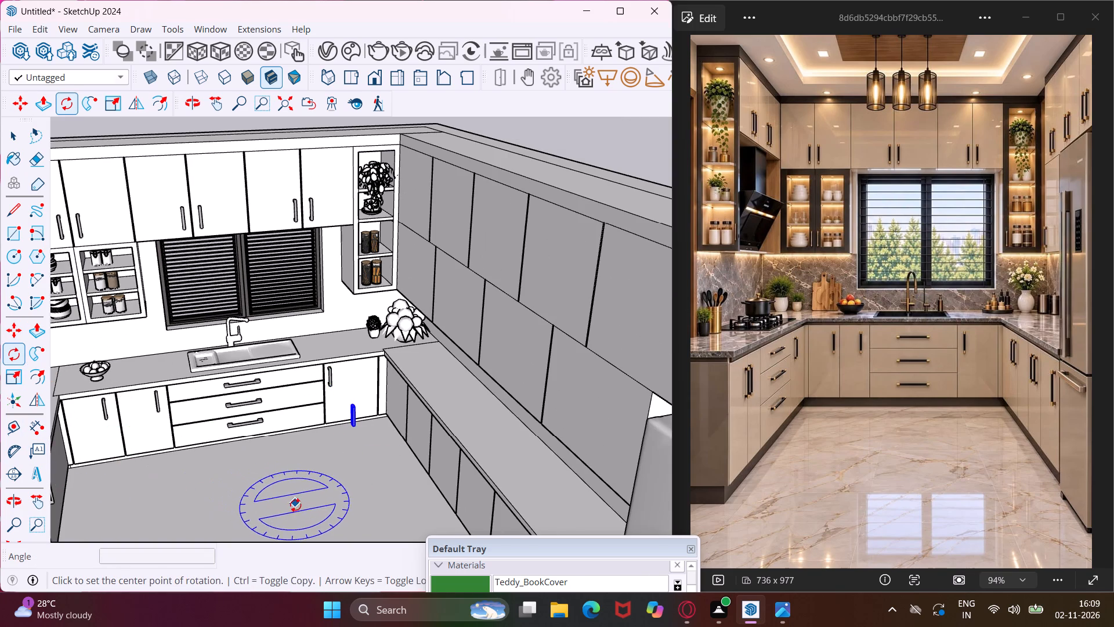
left_click(295, 505)
left_click(341, 501)
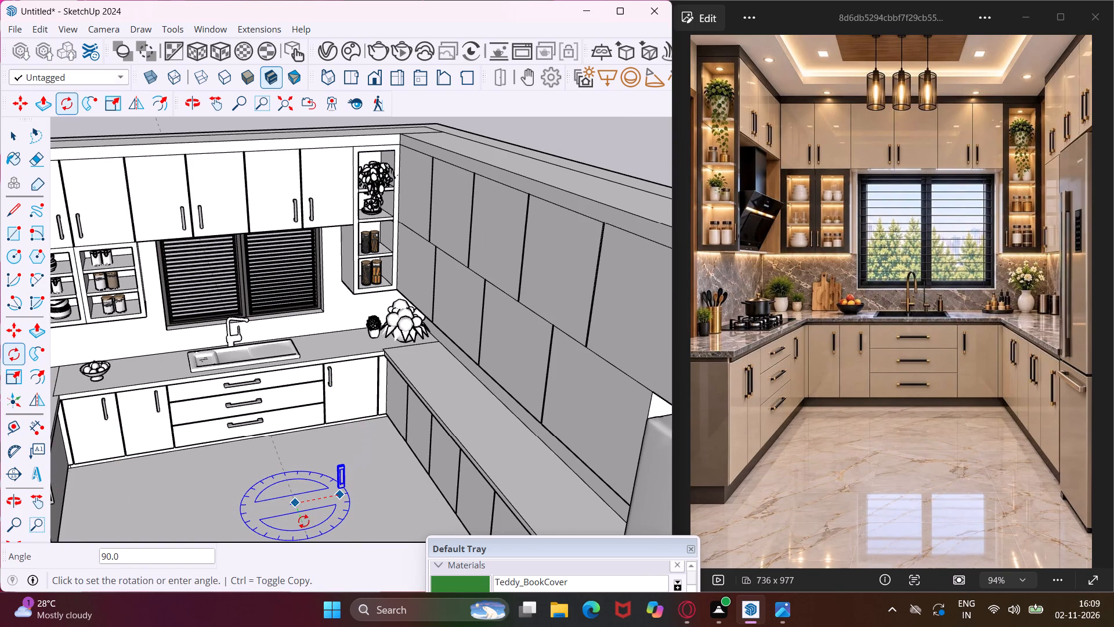
left_click(301, 520)
Move the rotated handle about 5' 3 3/8" onto the right run's base door nearest the corner, beside its joint.
key("m")
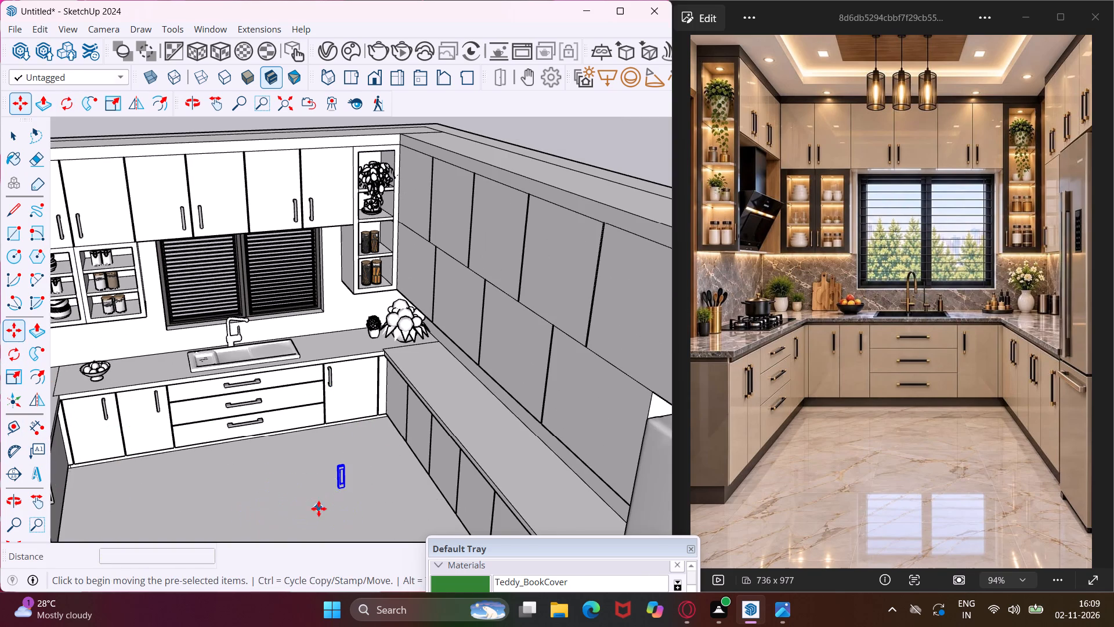
scroll(346, 487, "up", 11)
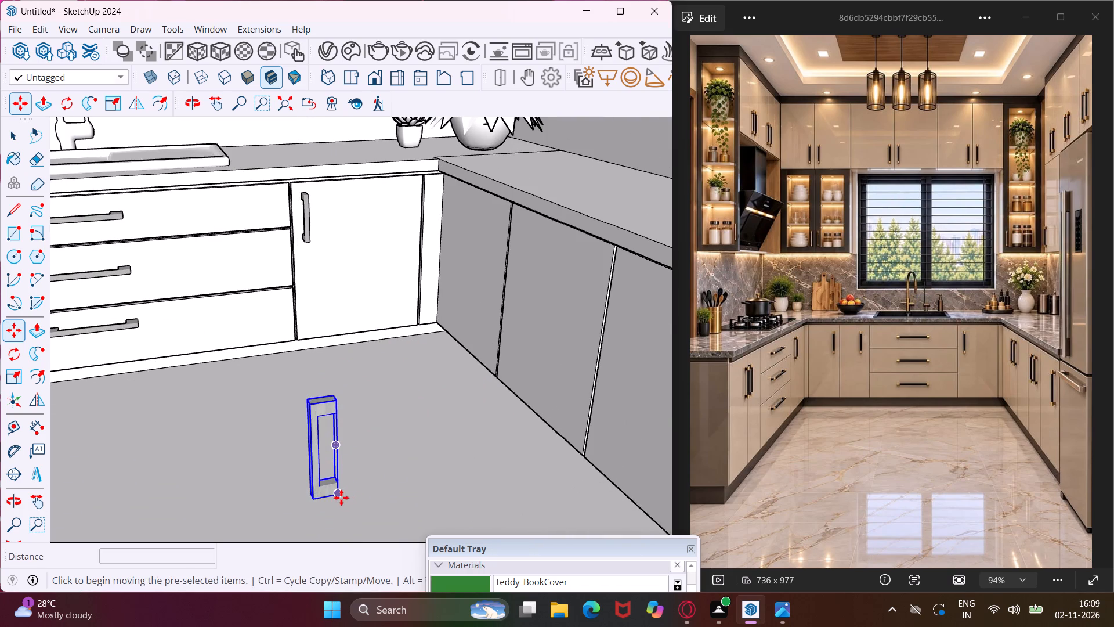
left_click(341, 498)
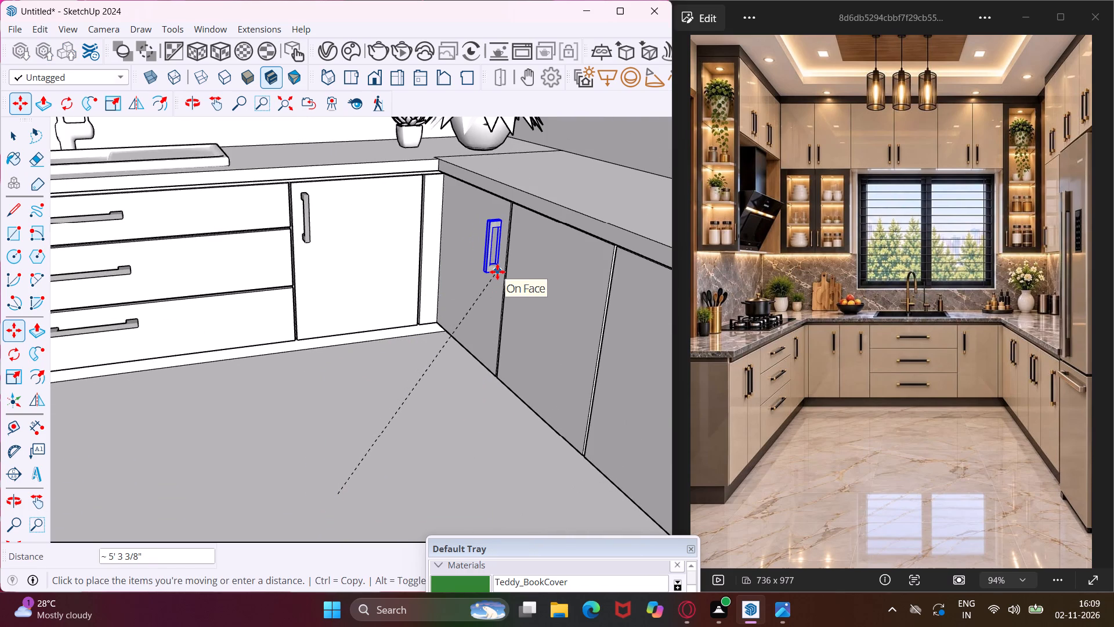
left_click(497, 272)
Copy the handle about 7" along the right run onto the adjacent base door, across the joint.
left_click(489, 301)
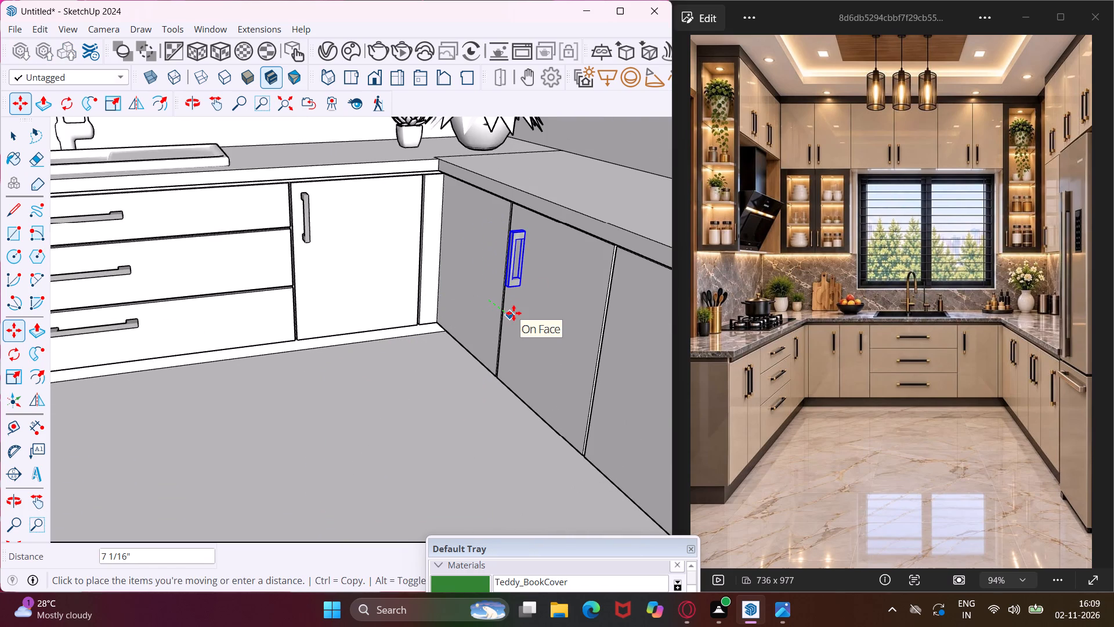
left_click(515, 309)
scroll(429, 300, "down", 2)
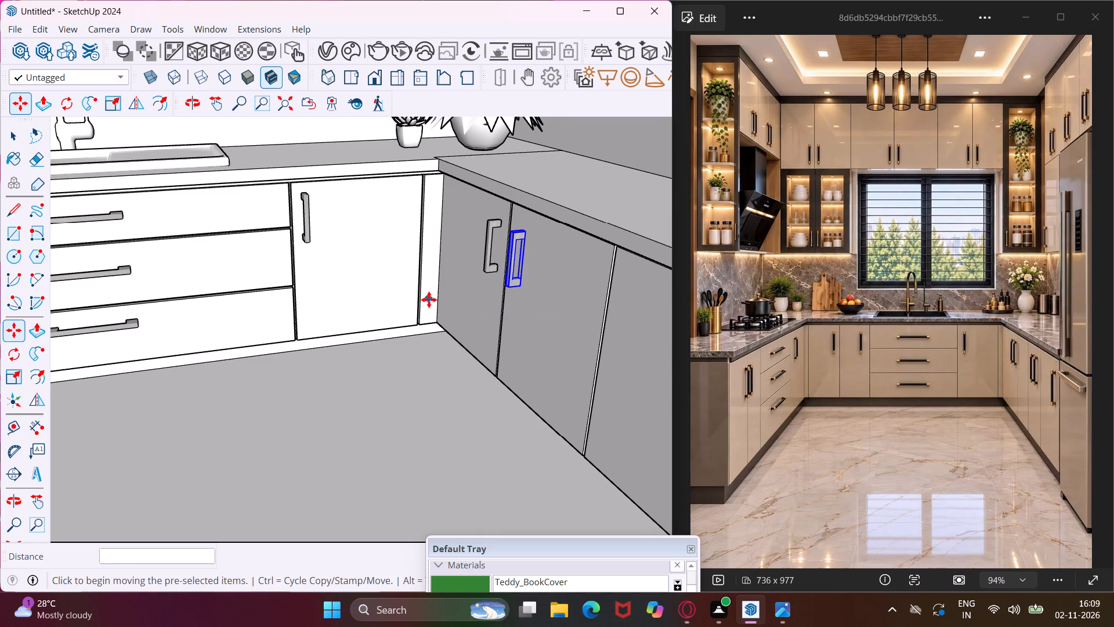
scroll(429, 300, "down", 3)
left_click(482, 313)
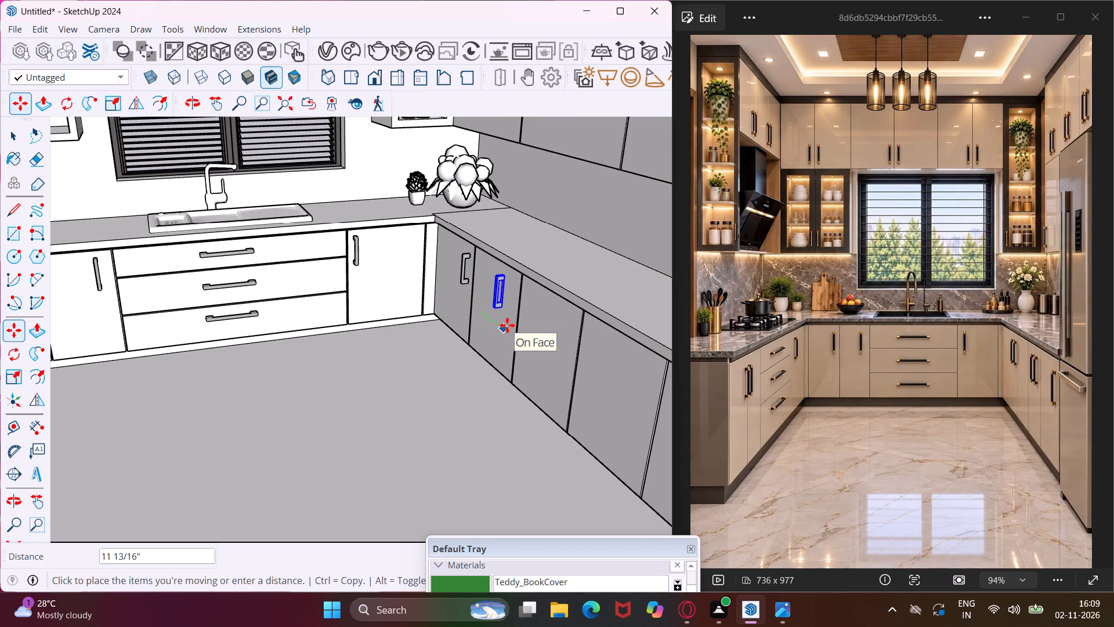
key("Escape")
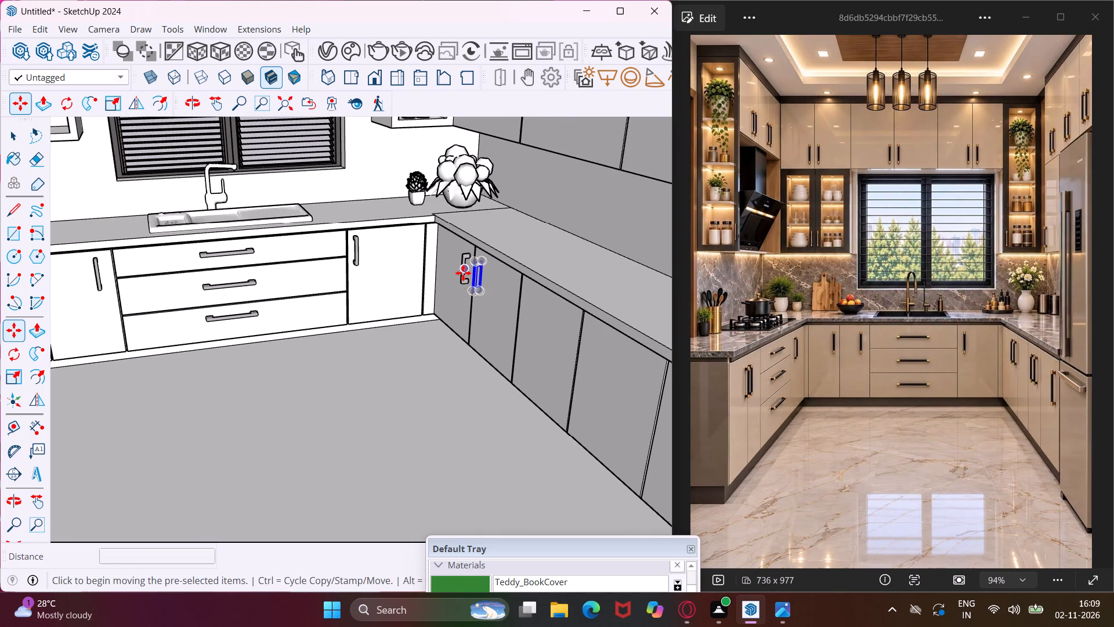
Select both handles nearest the corner and copy the pair about 4' along the right run onto the middle pair of base doors.
key("space")
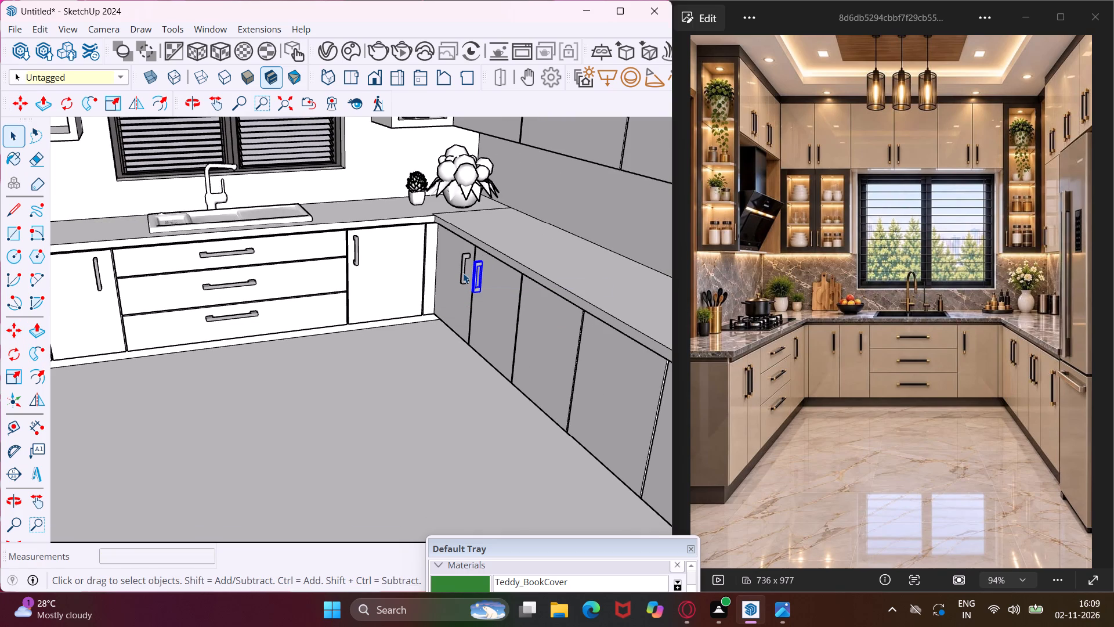
left_click(463, 273, "ctrl")
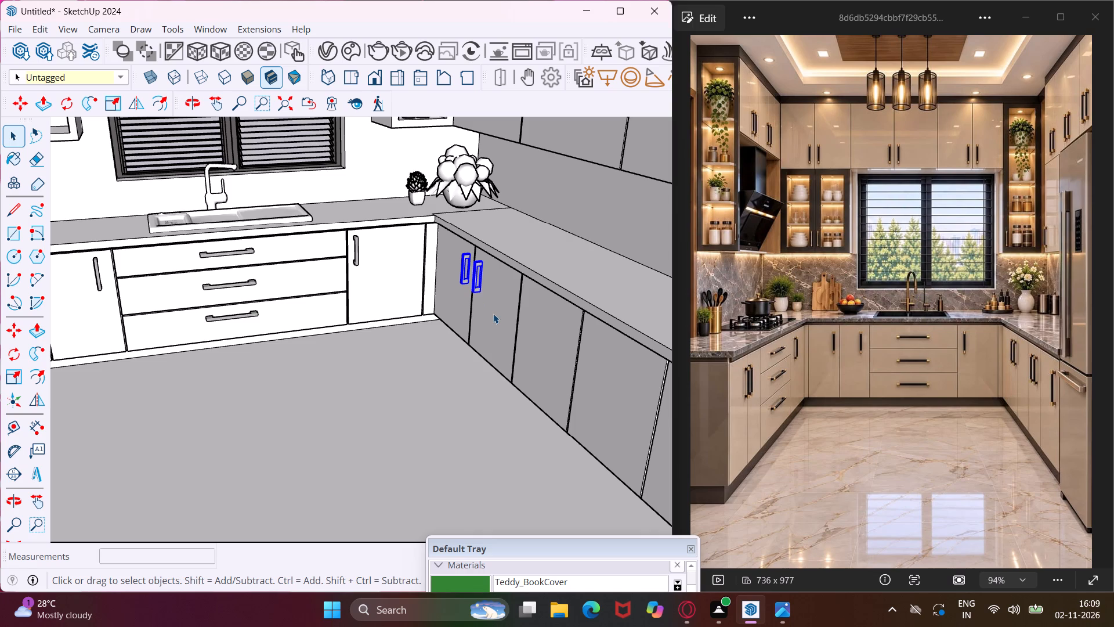
key("m")
left_click(493, 313)
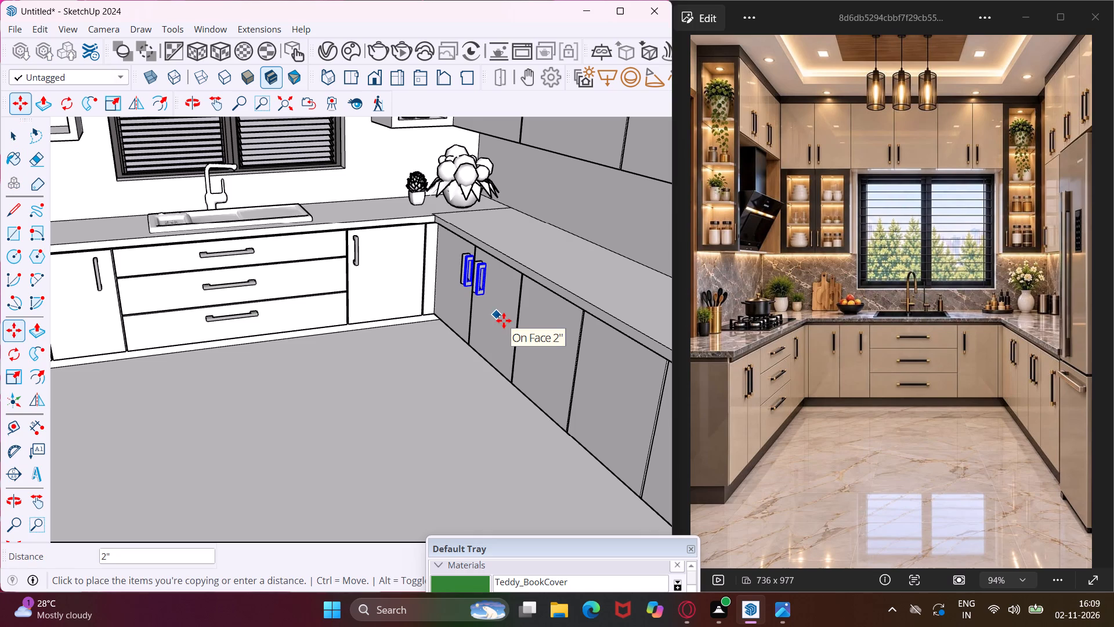
scroll(504, 320, "down", 5)
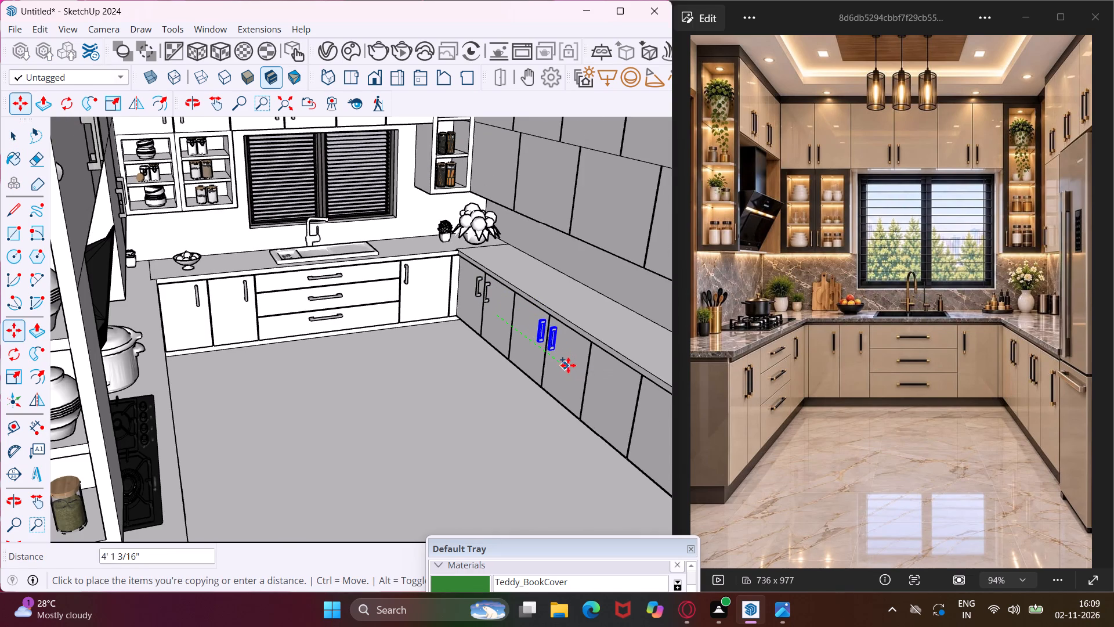
scroll(565, 363, "up", 9)
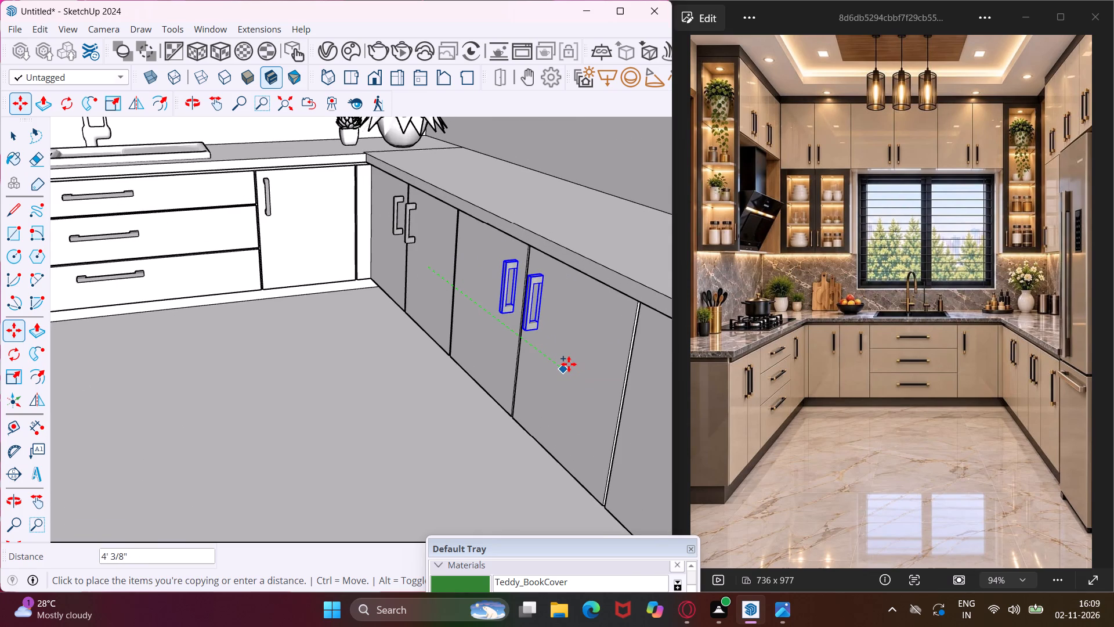
left_click(567, 363)
Copy the handle pair about 4' 11/16" further along the right run onto the last pair of base doors before the fridge.
left_click(553, 355)
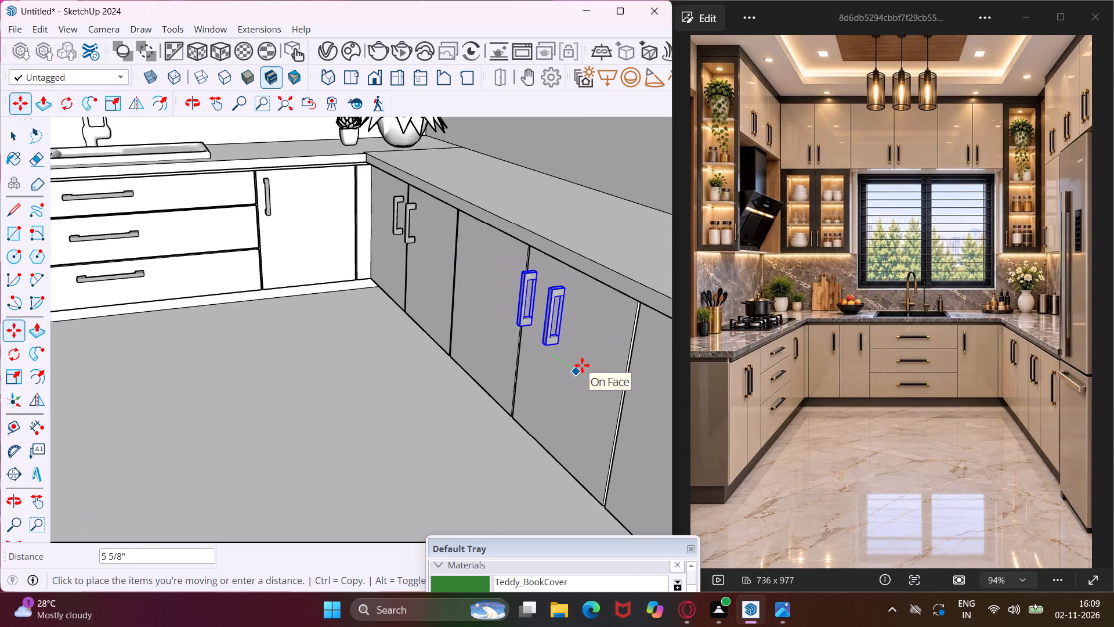
scroll(582, 365, "down", 13)
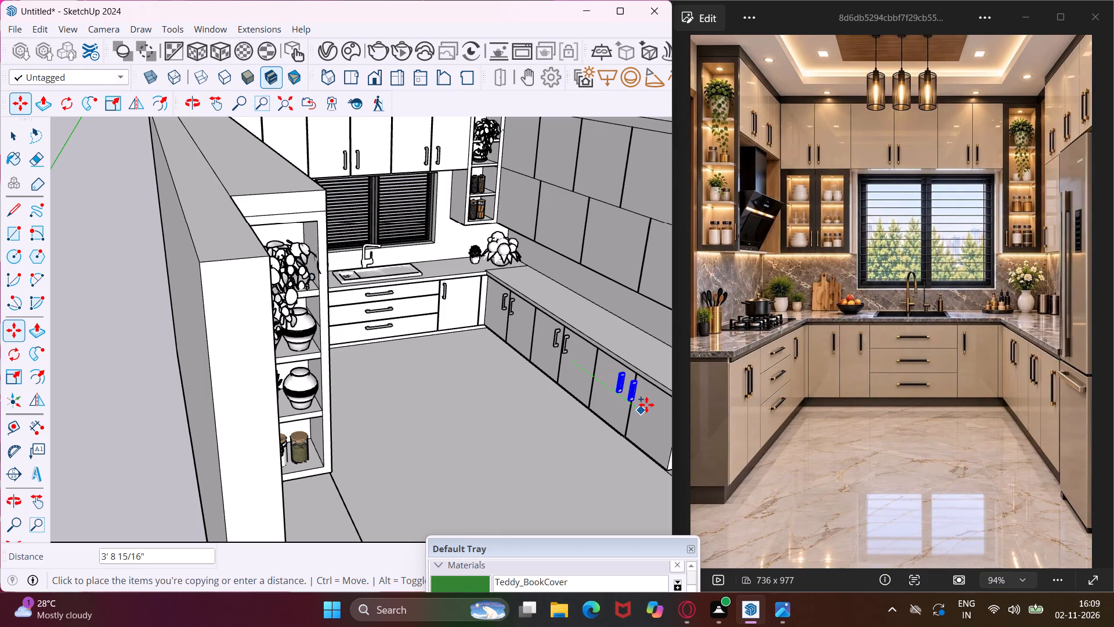
scroll(648, 405, "up", 5)
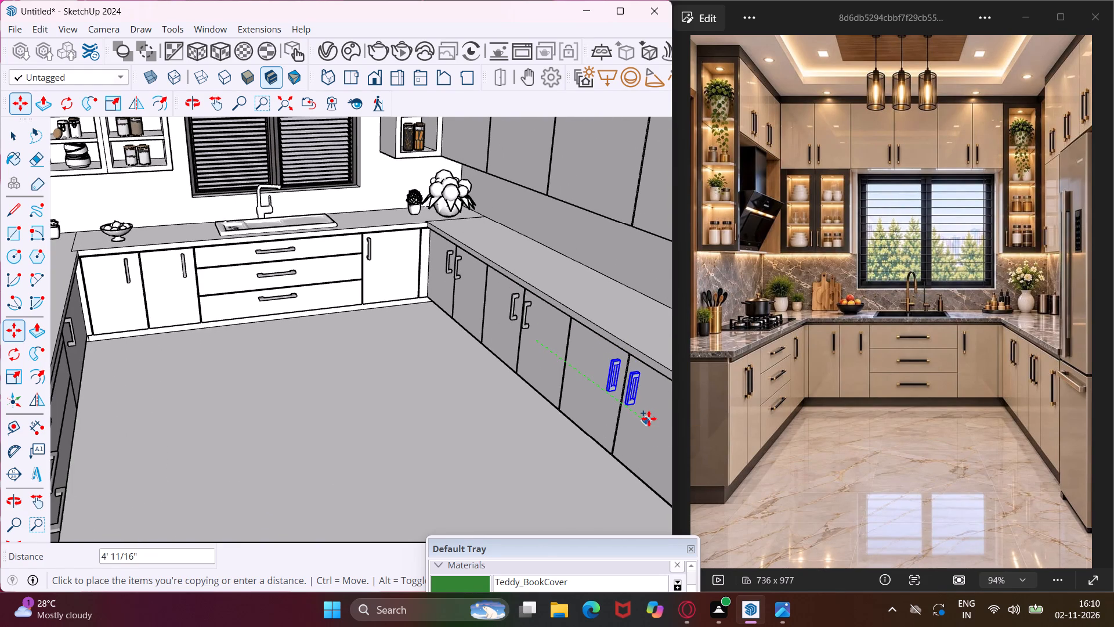
left_click(649, 419)
Copy the handle pair nearest the fridge up about 4' 6" onto the lower row of wall cabinet doors, astride the joint.
scroll(460, 426, "down", 7)
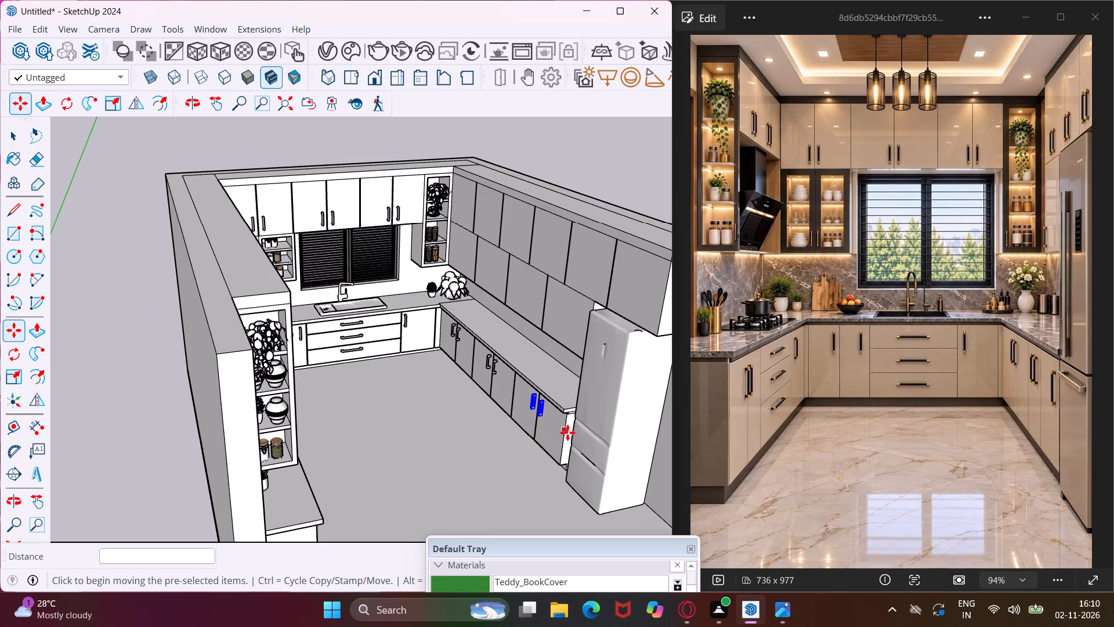
scroll(549, 434, "up", 8)
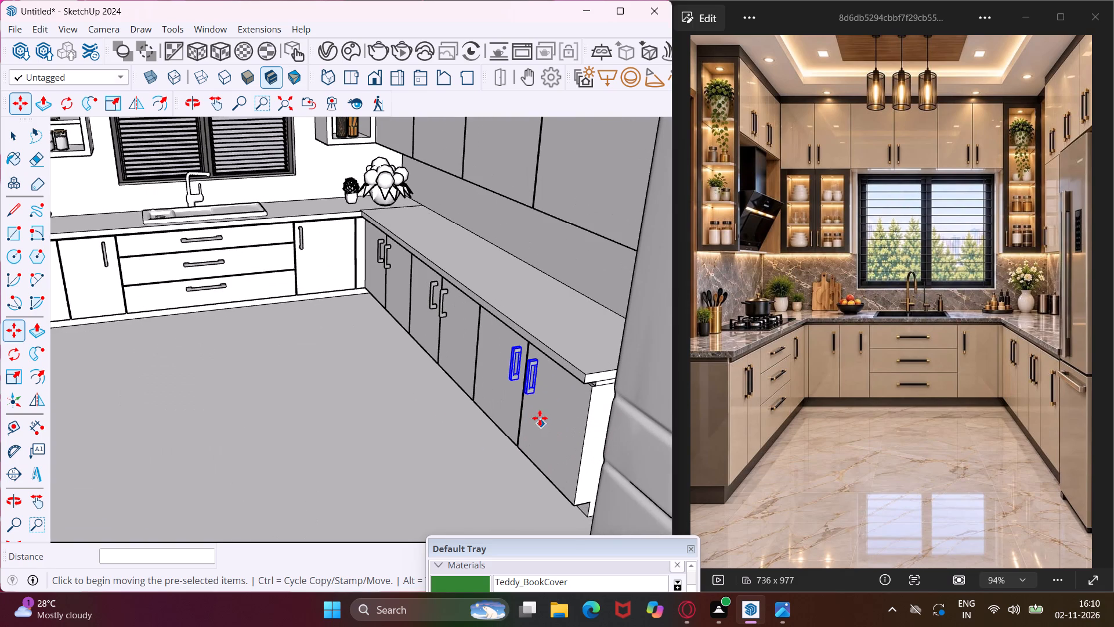
left_click(544, 395)
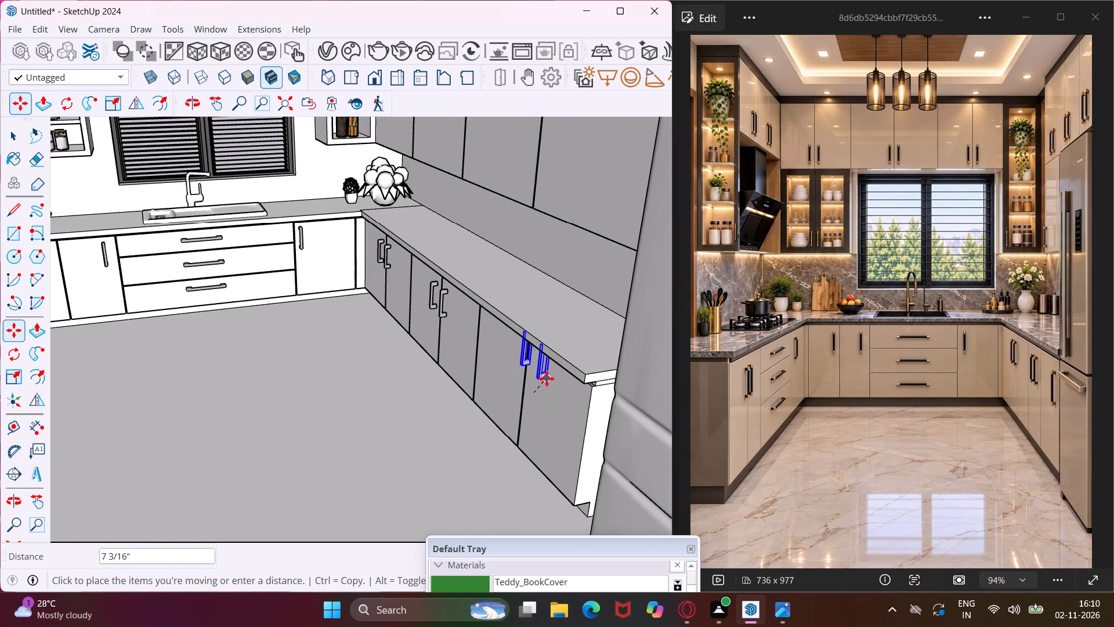
scroll(498, 374, "down", 2)
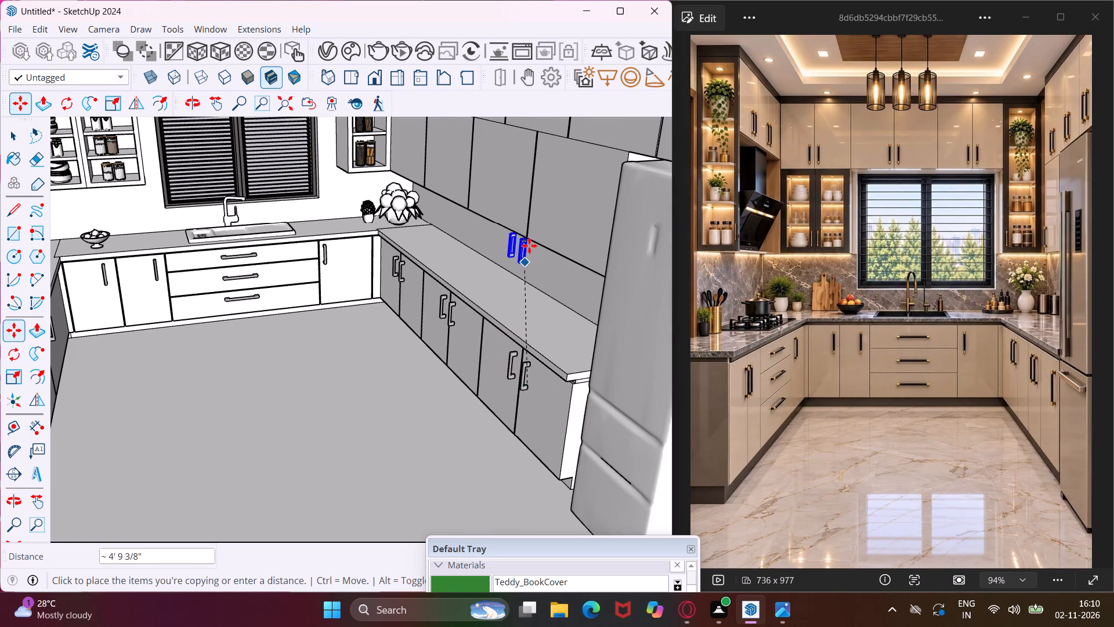
scroll(542, 203, "up", 7)
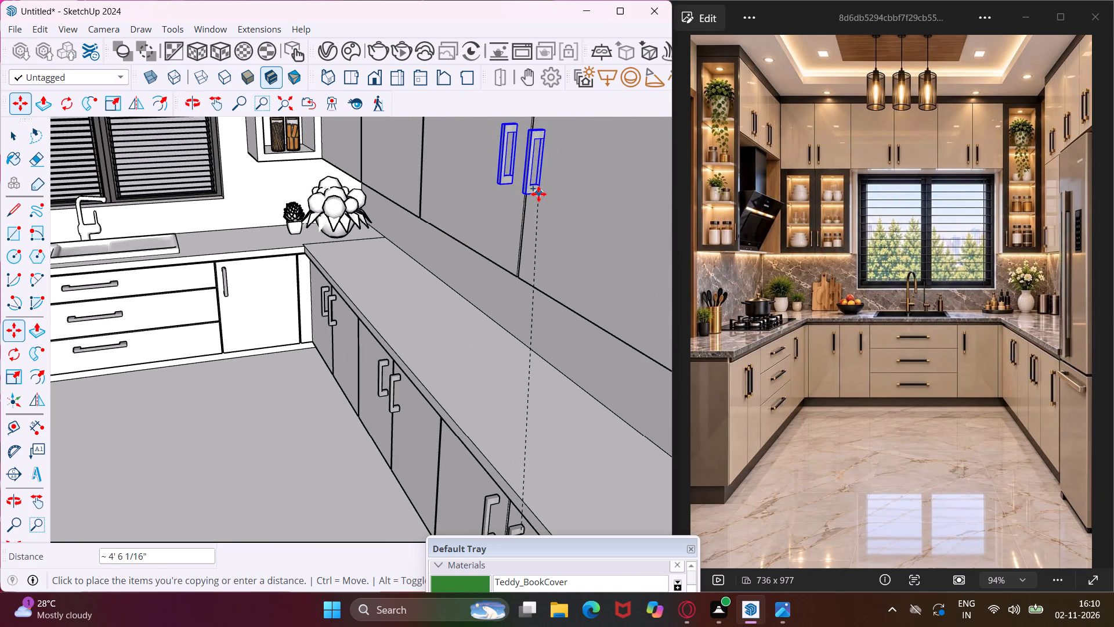
left_click(545, 190)
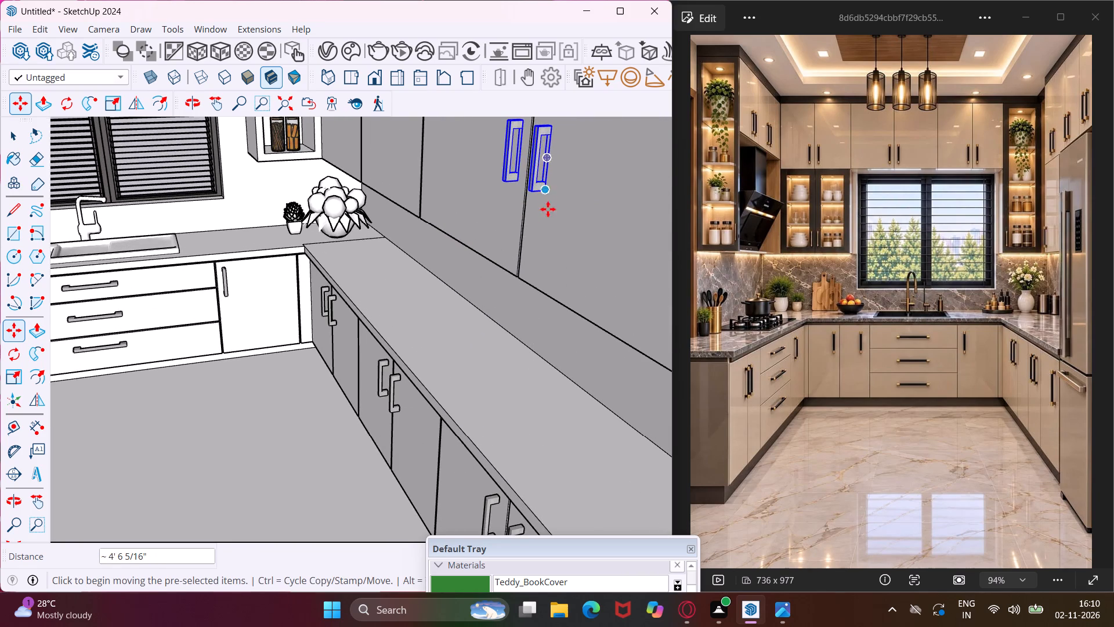
Copy the wall cabinet handle pair about 6' 4" toward the back corner, onto the other door pair of the lower row.
scroll(544, 222, "down", 5)
middle_click_drag(509, 249, 597, 261)
scroll(557, 254, "down", 1)
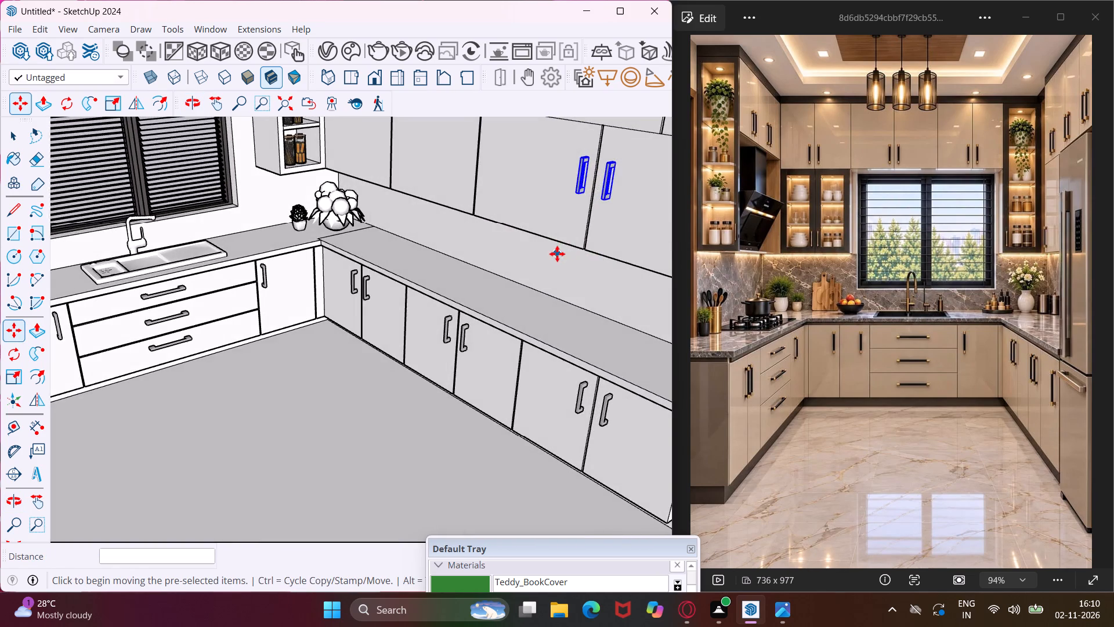
scroll(557, 254, "down", 2)
scroll(529, 214, "down", 4)
middle_click_drag(530, 214, 511, 207)
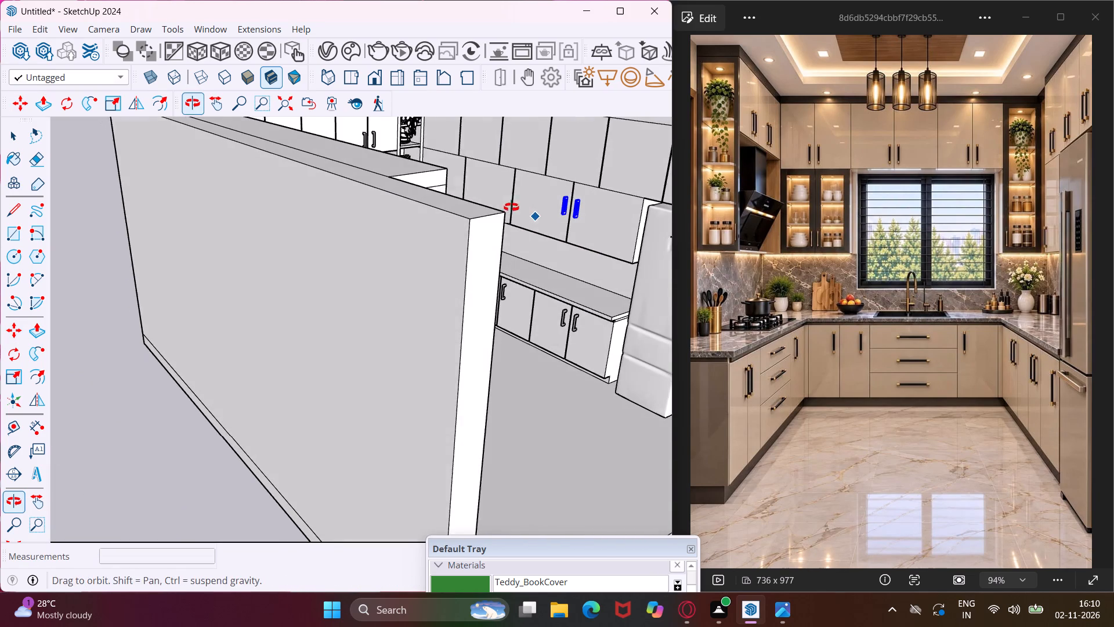
middle_click_drag(511, 207, 508, 206)
left_click(544, 213)
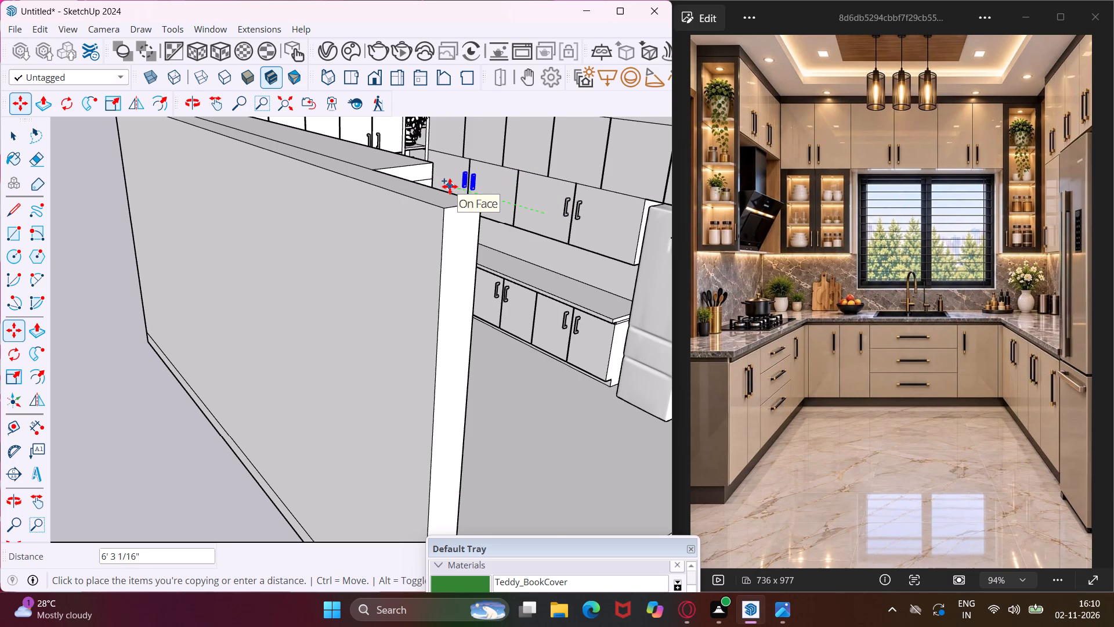
scroll(450, 186, "up", 6)
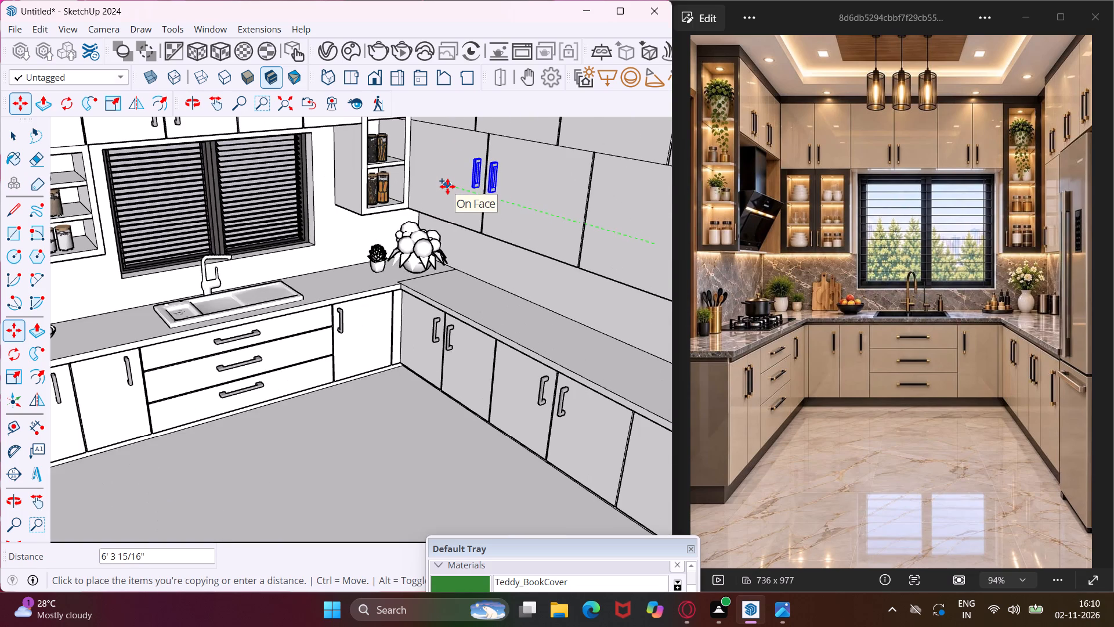
left_click(447, 186)
Copy the corner handle pair up about 2' 7" onto the upper row of wall cabinet doors nearest the back corner.
scroll(445, 186, "down", 9)
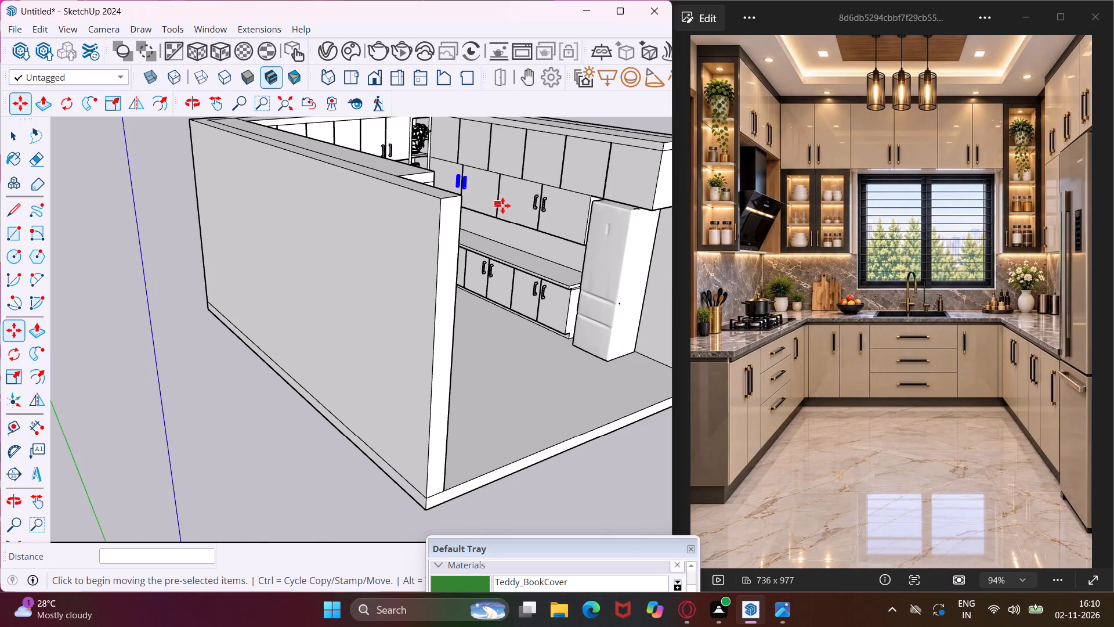
scroll(491, 196, "up", 3)
left_click(483, 193)
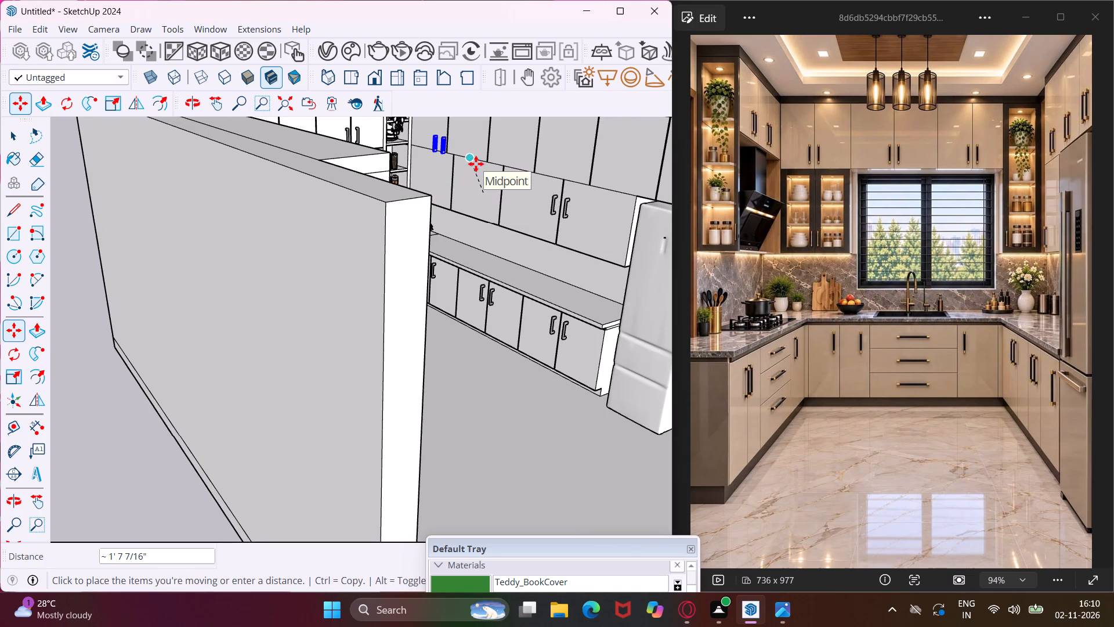
scroll(476, 164, "down", 3)
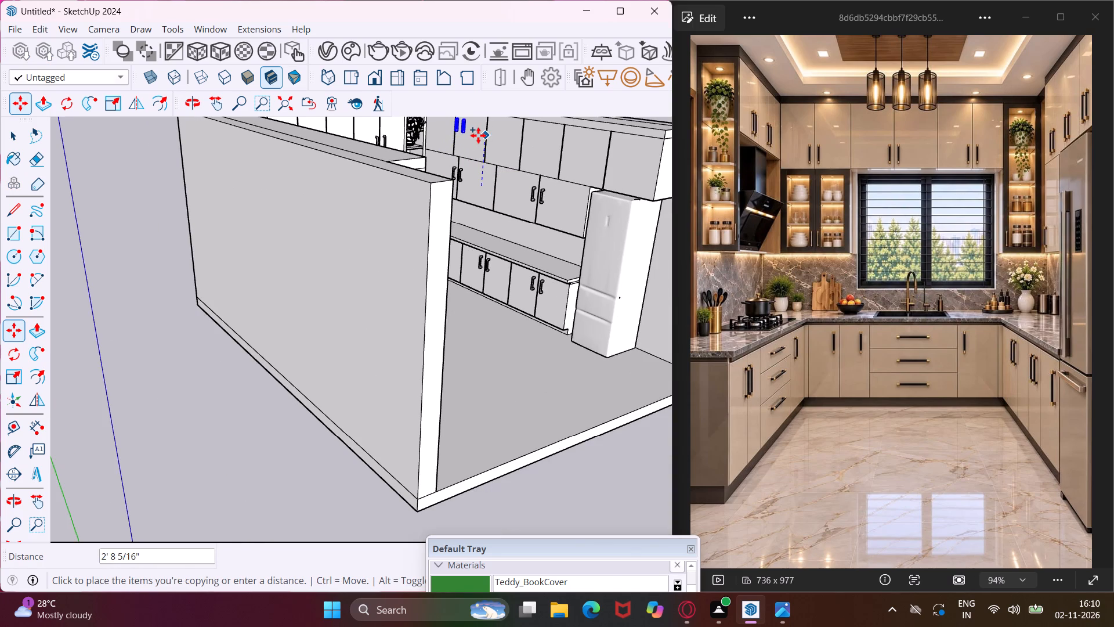
scroll(475, 136, "up", 5)
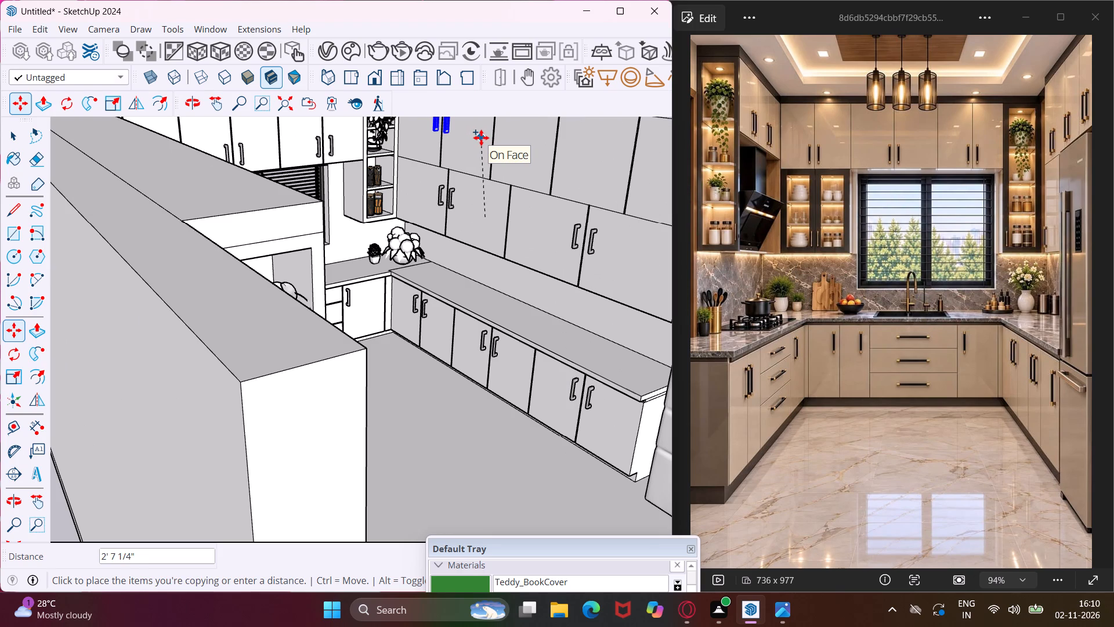
left_click(481, 138)
Copy the upper-row handle pair about 5' 4" along the right wall onto the middle pair of upper cabinet doors.
left_click(476, 144)
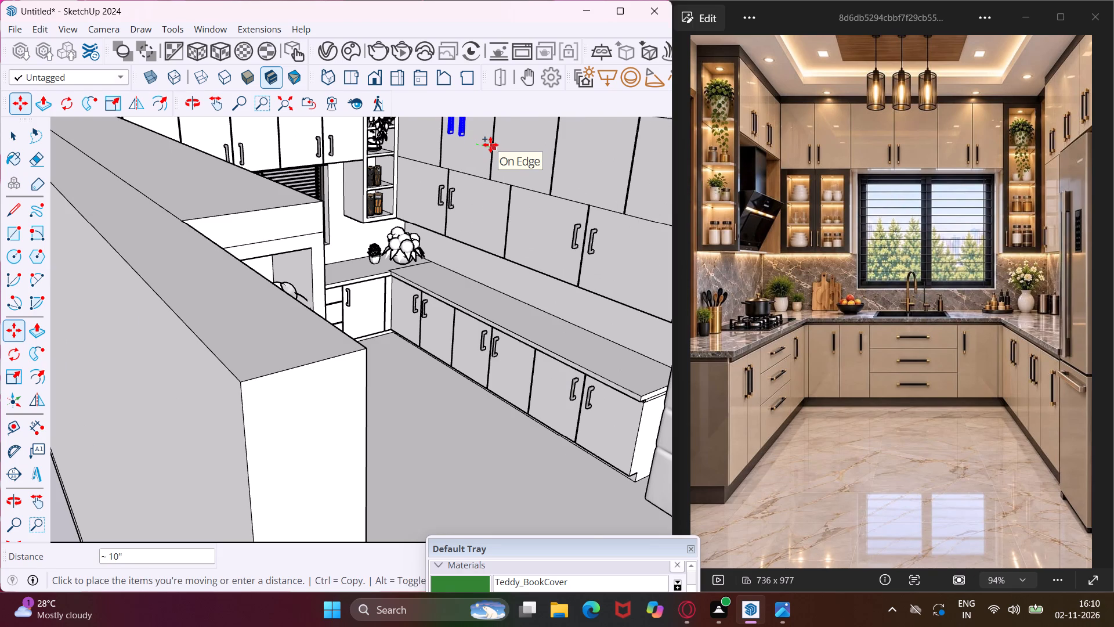
scroll(490, 146, "down", 8)
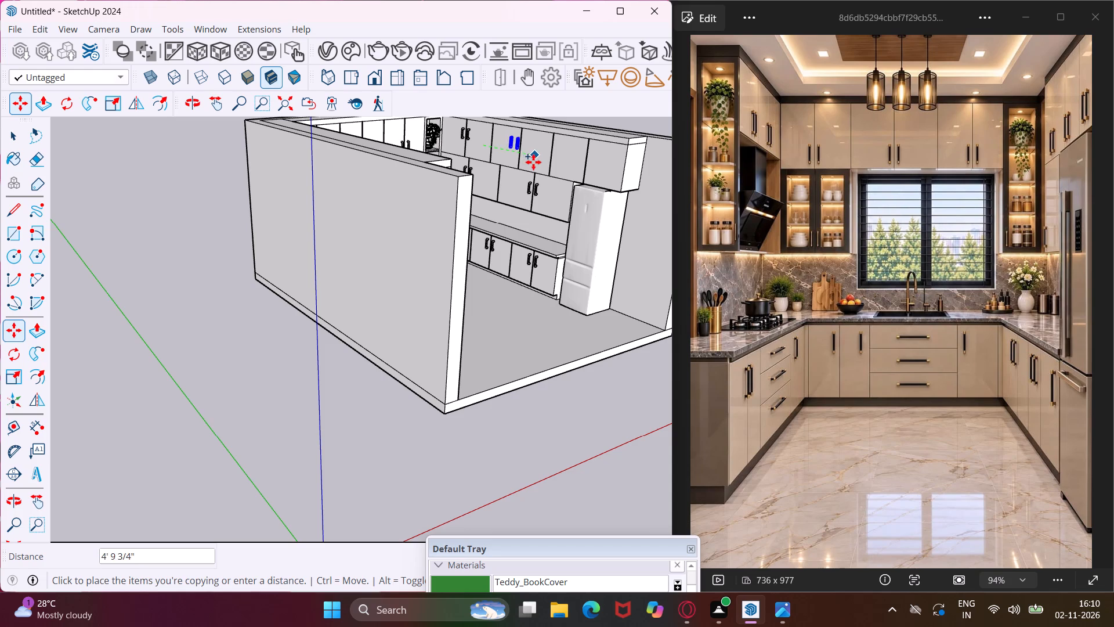
scroll(540, 164, "up", 6)
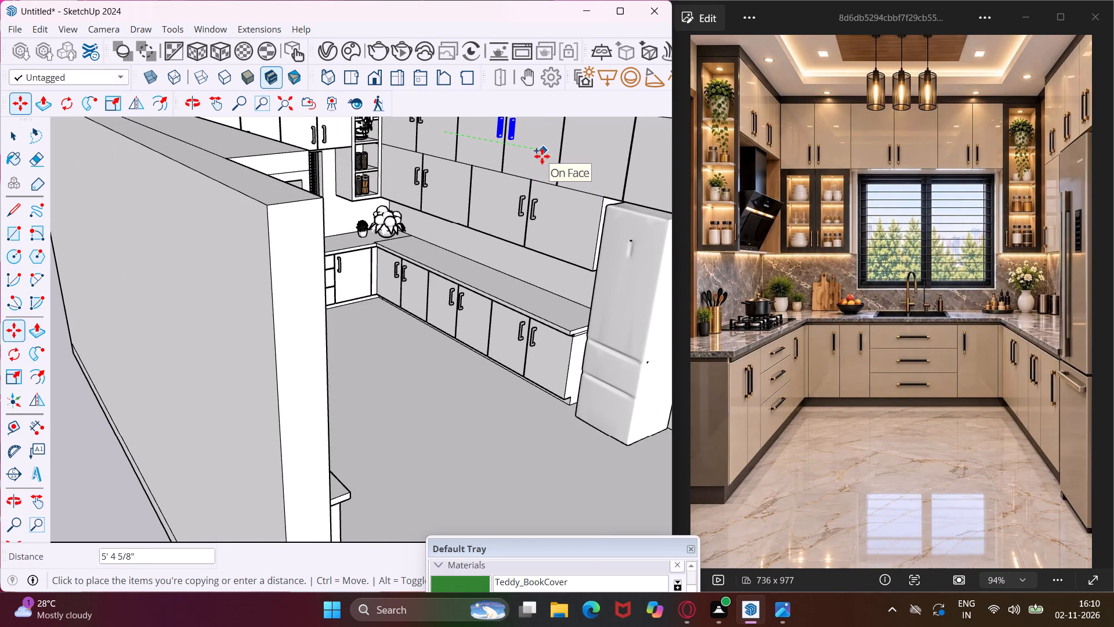
left_click(541, 154)
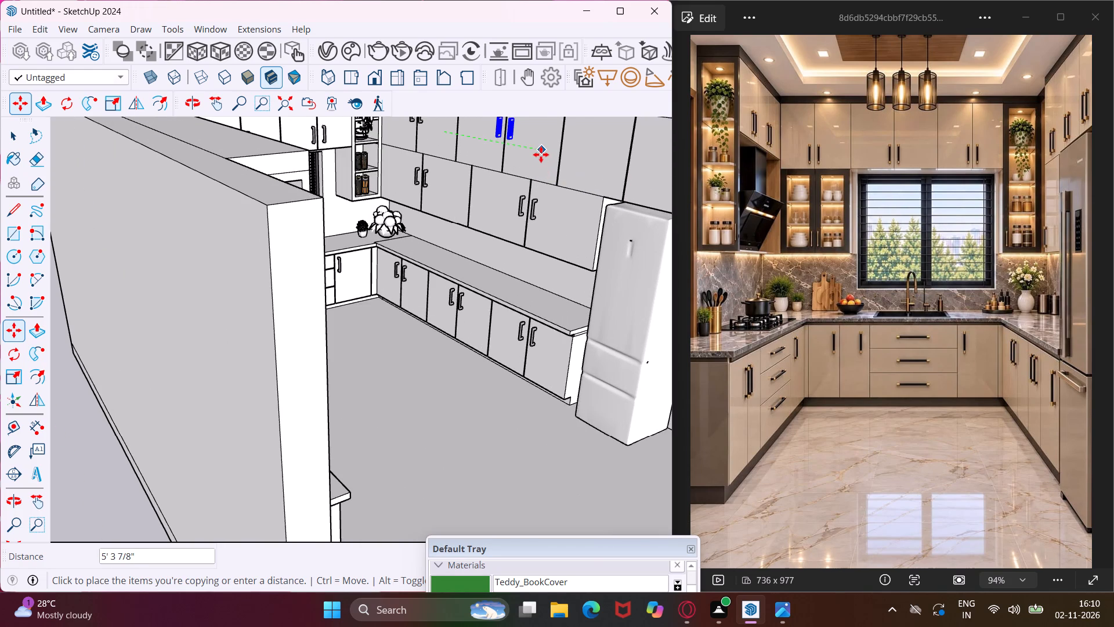
Copy the handle pair about 5' 4" further along the right wall onto the upper cabinet doors above the fridge, and deselect it.
left_click(529, 158)
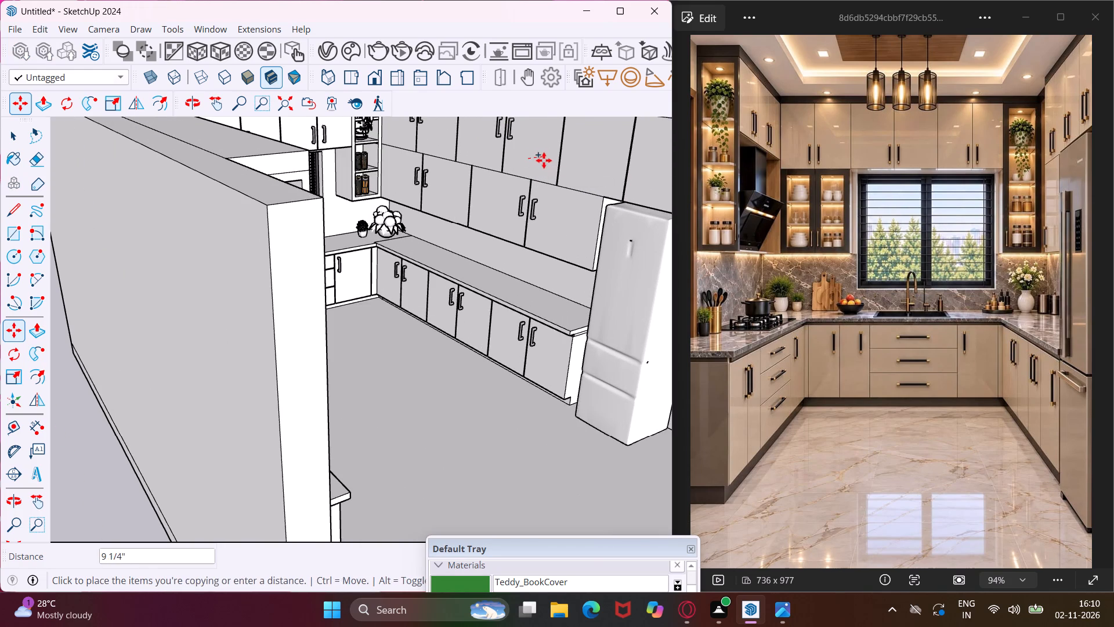
scroll(544, 160, "down", 3)
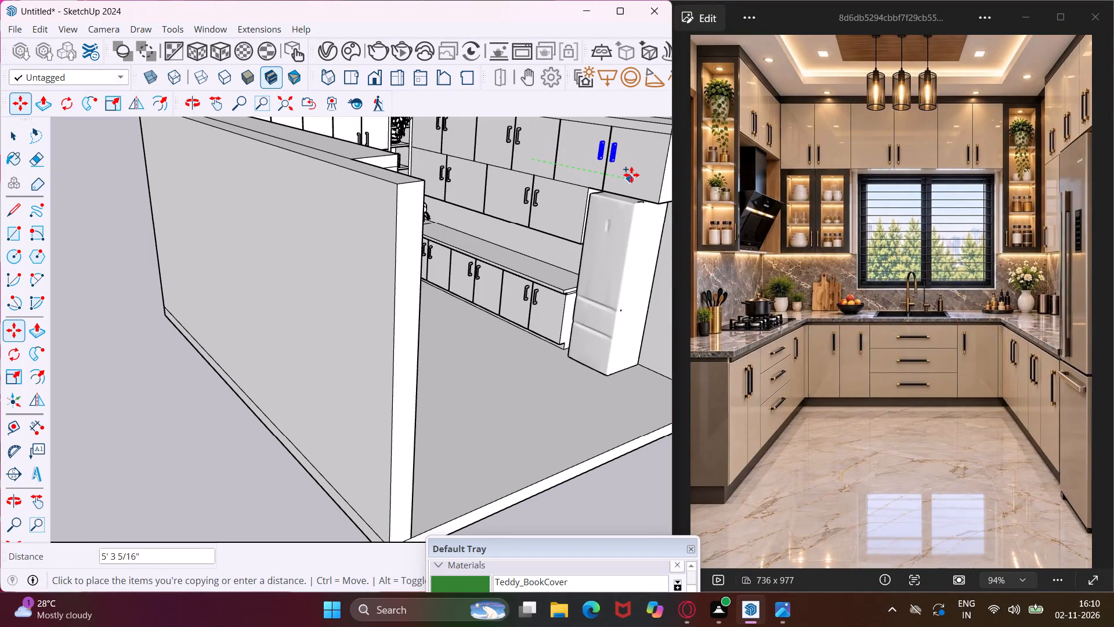
left_click(632, 175)
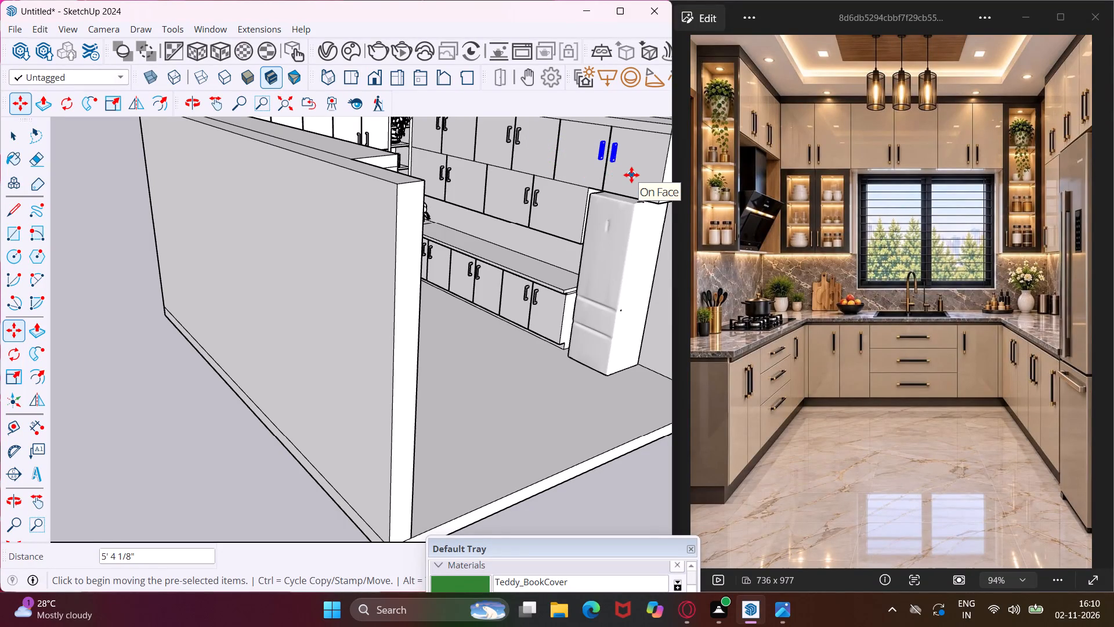
scroll(475, 391, "down", 2)
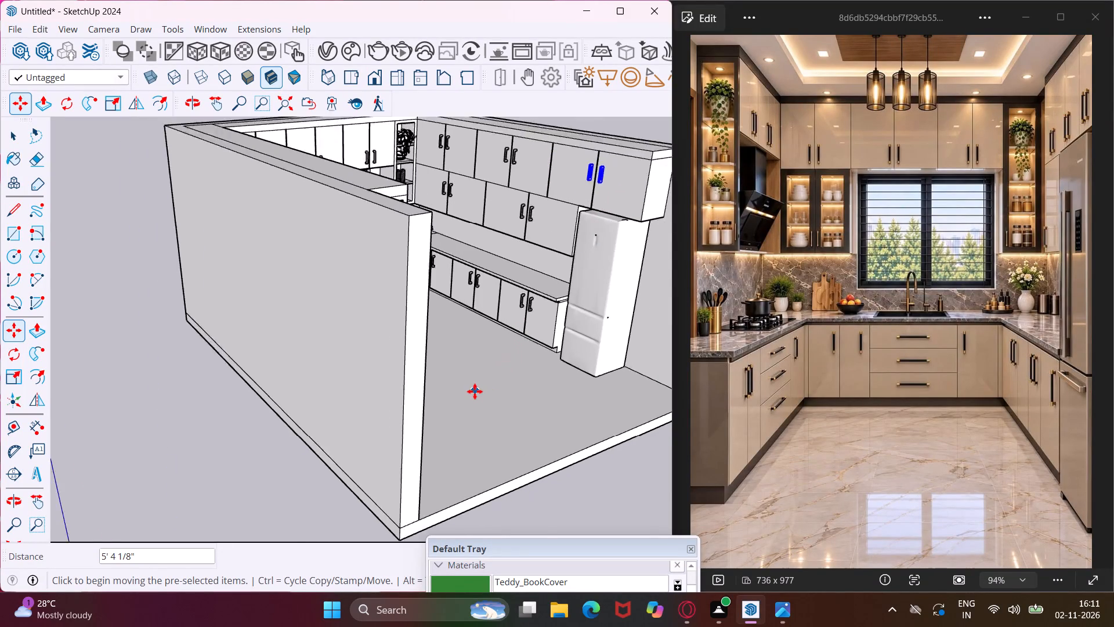
scroll(475, 391, "down", 4)
middle_click_drag(468, 394, 366, 383)
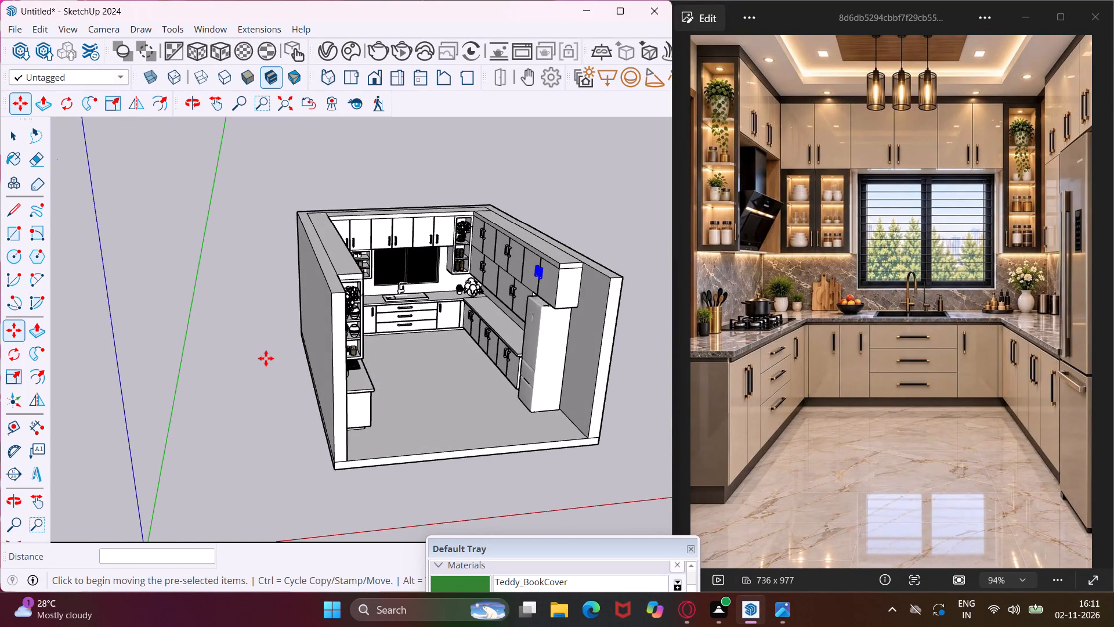
key("Escape")
key("space")
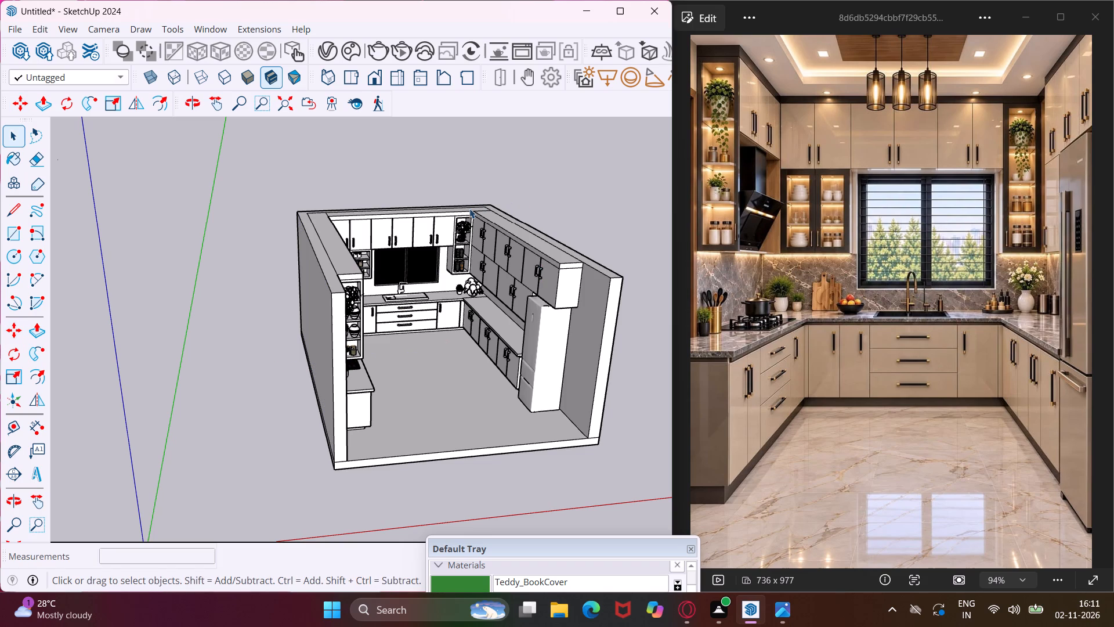
Draw a vertical rotated rectangle along the outer top edge of the back wall, 16' 6" long and 6" high.
scroll(464, 207, "up", 3)
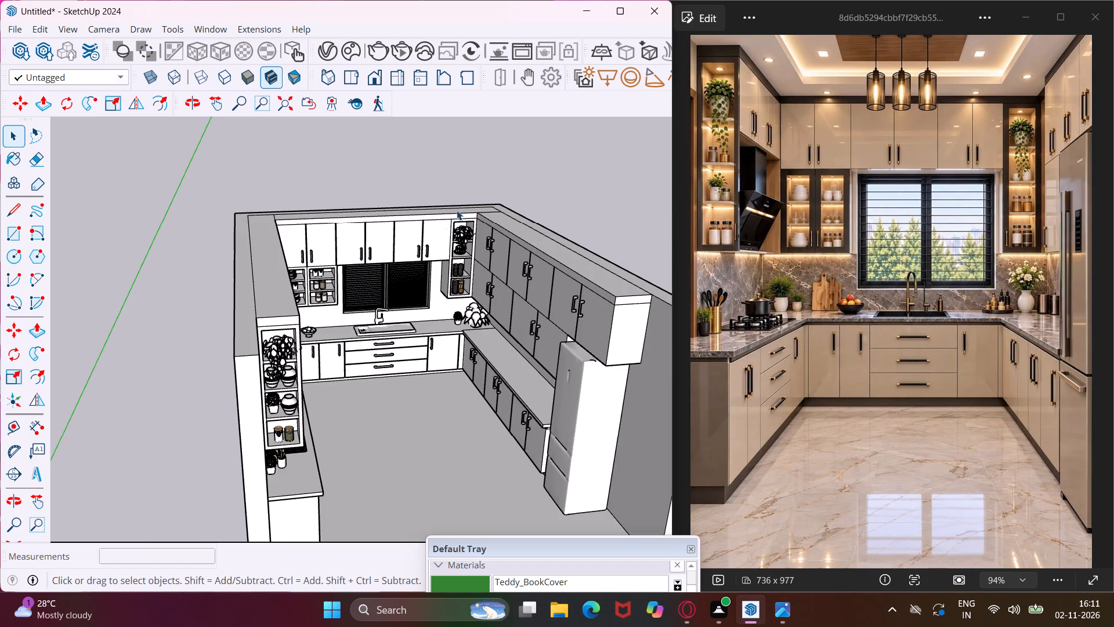
left_click(26, 235)
middle_click_drag(145, 264, 511, 356)
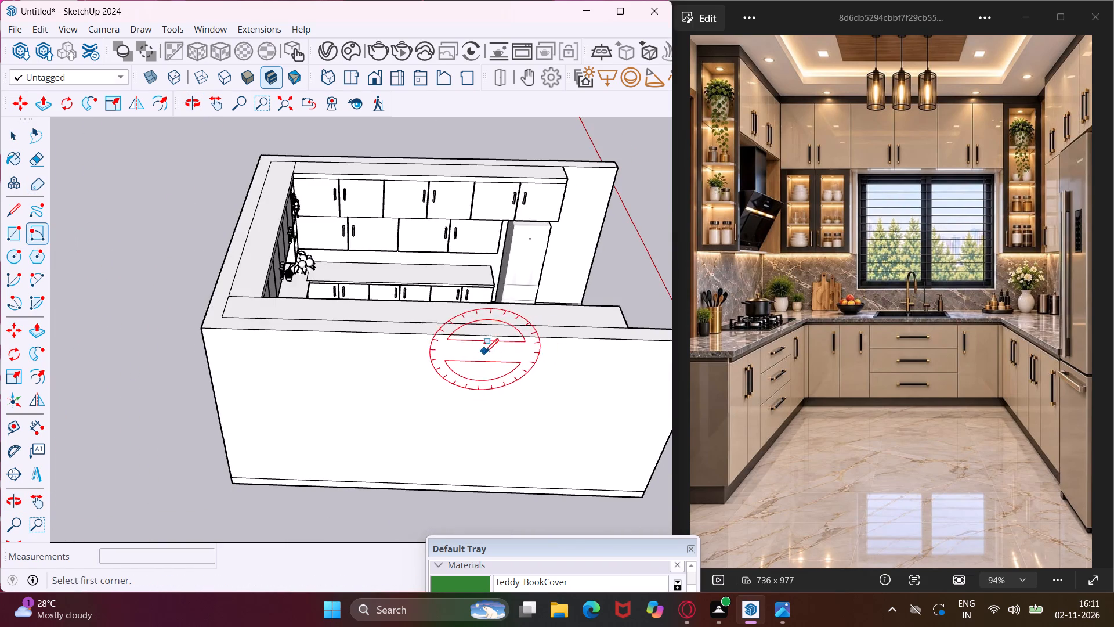
scroll(483, 351, "down", 2)
scroll(296, 203, "up", 8)
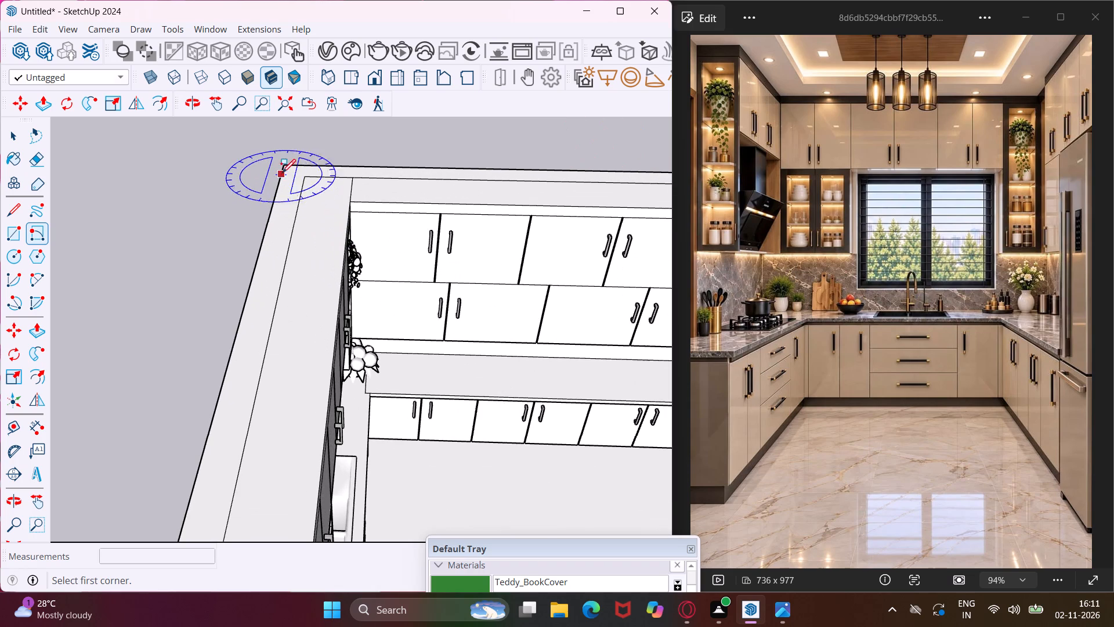
left_click(281, 167)
scroll(275, 224, "down", 4)
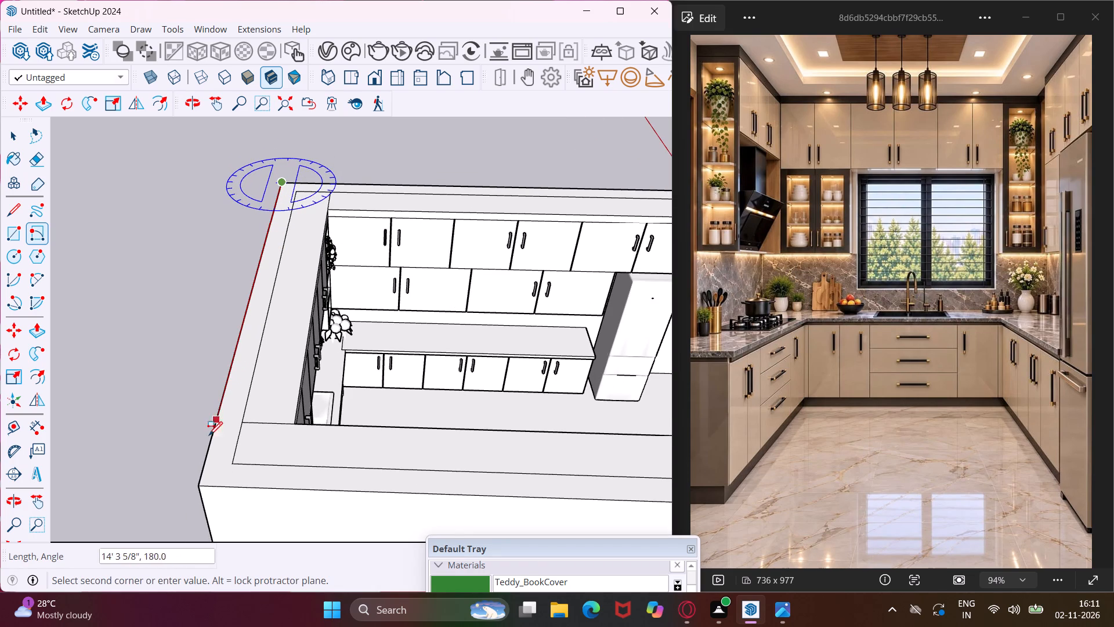
left_click(197, 486)
scroll(197, 488, "down", 1)
middle_click_drag(197, 488, 193, 448)
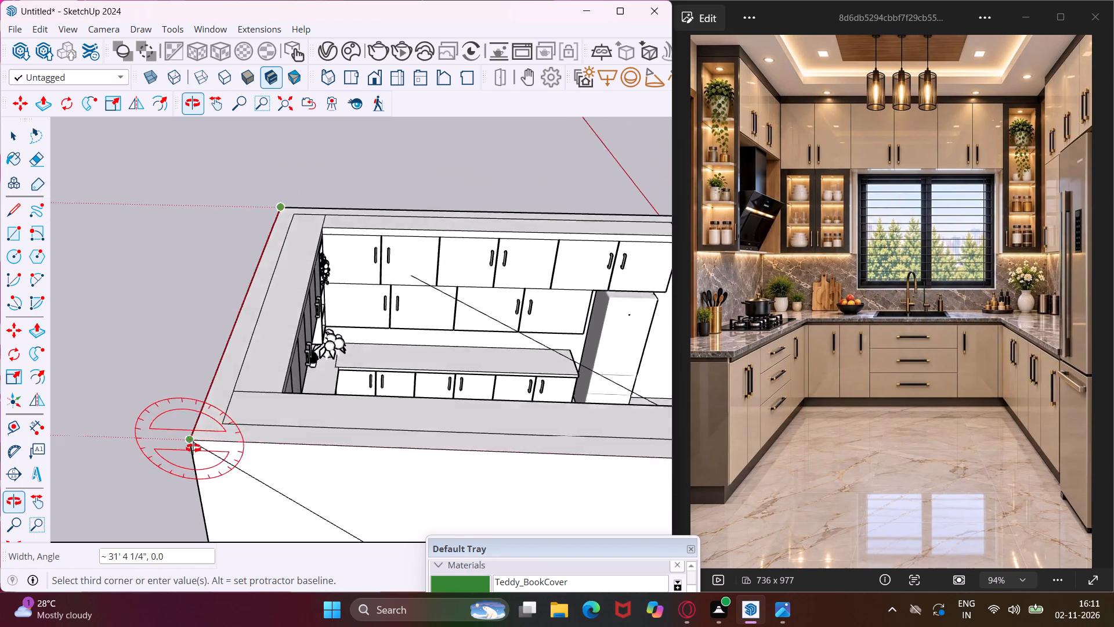
middle_click_drag(193, 448, 207, 387)
scroll(205, 311, "up", 3)
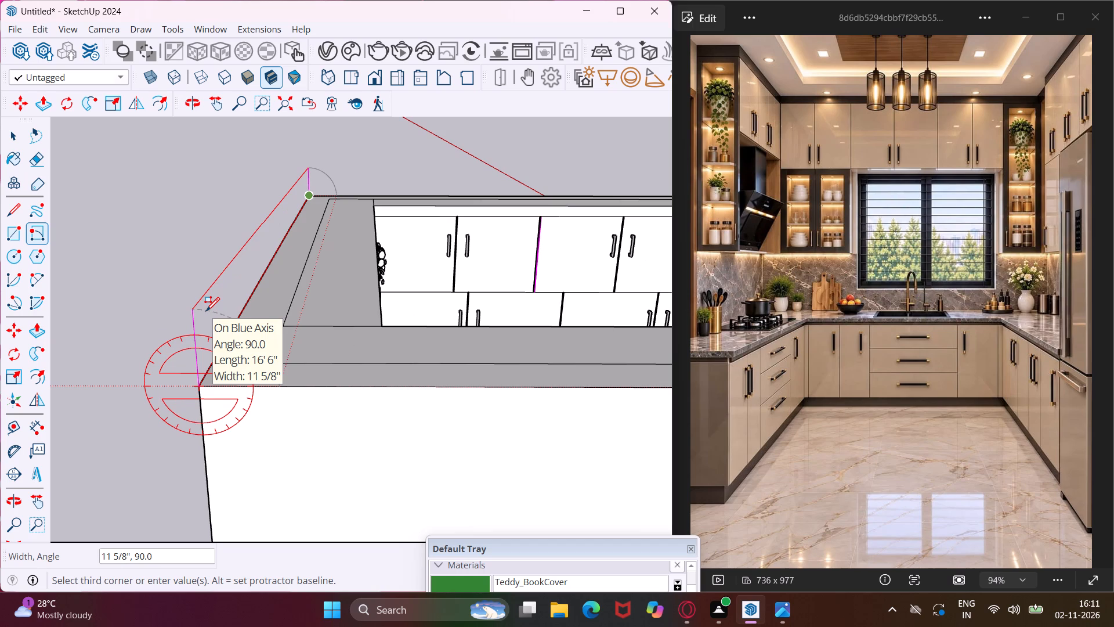
type("6\"")
key("Return")
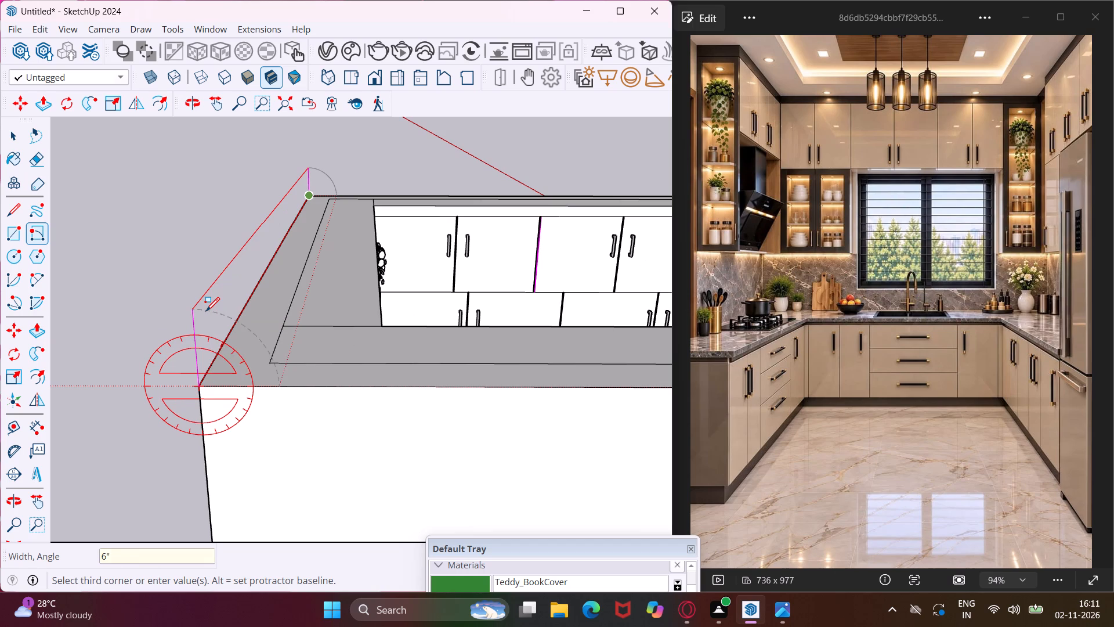
key("Escape")
key("space")
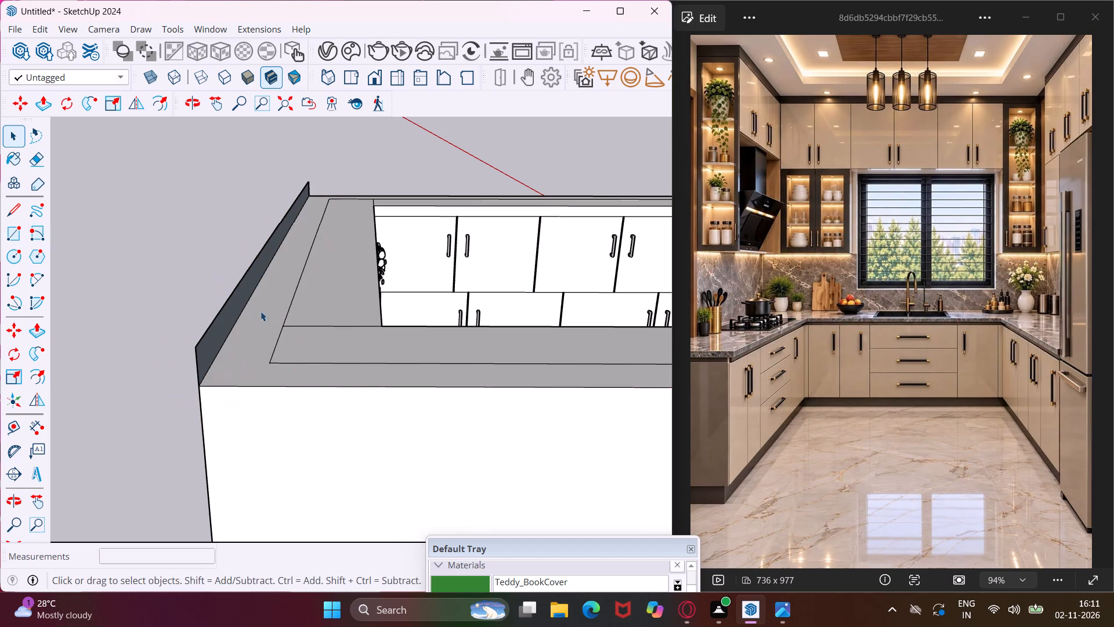
Push the top face of the back-wall upper cabinets down about 3 5/16", creating a new starting face.
middle_click_drag(246, 344, 118, 372)
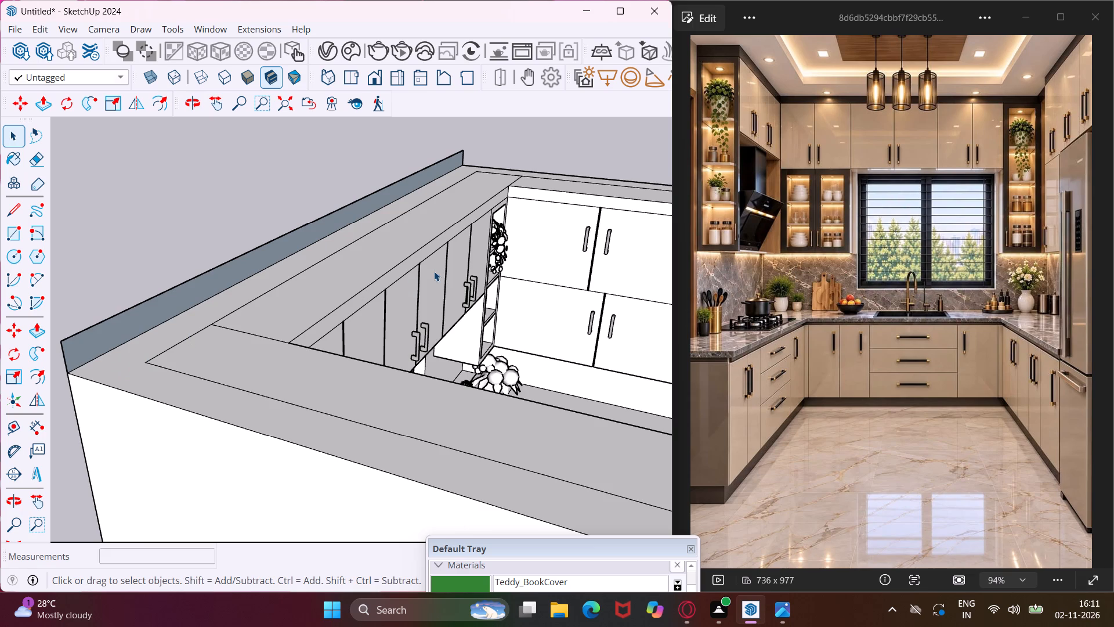
middle_click_drag(434, 271, 240, 319)
scroll(280, 270, "up", 4)
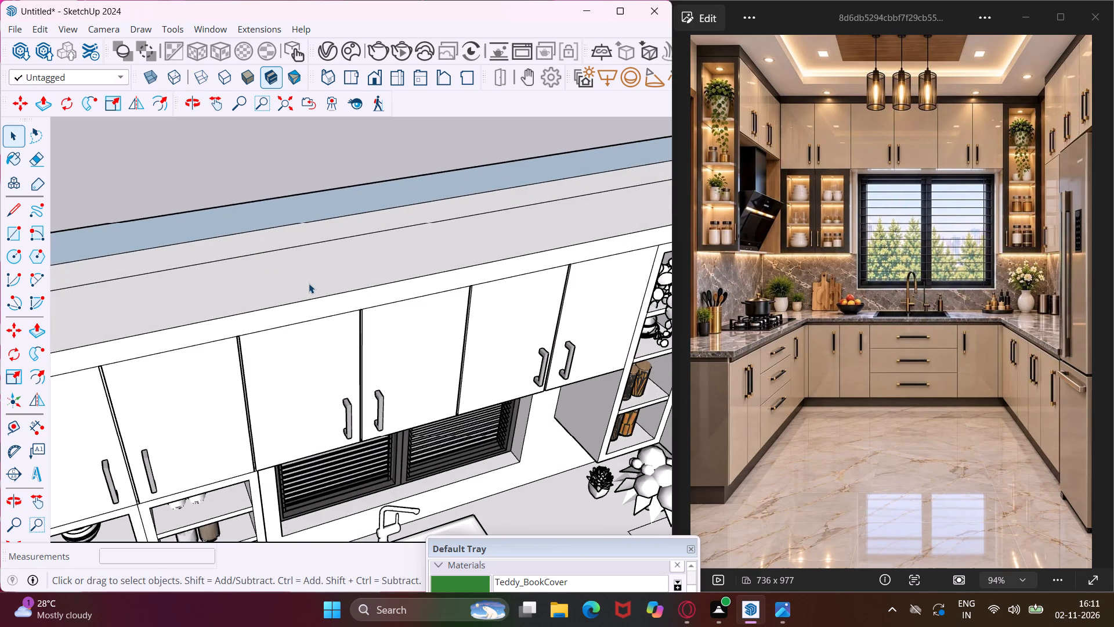
scroll(309, 283, "up", 1)
middle_click_drag(309, 283, 291, 254)
scroll(296, 262, "up", 4)
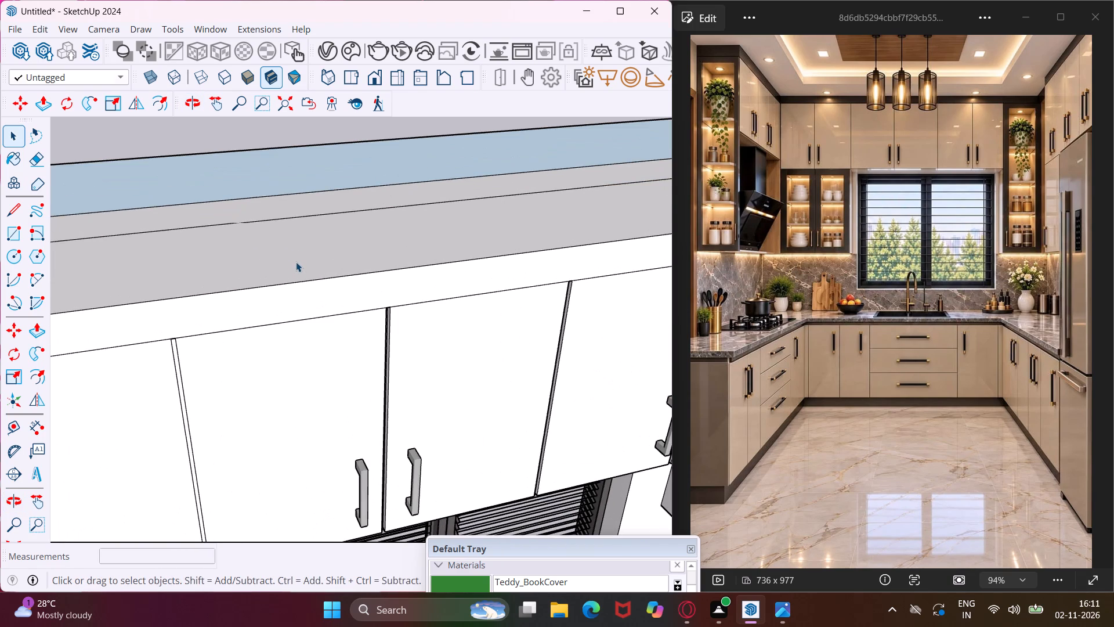
left_click(296, 262)
key("p")
left_click(296, 262)
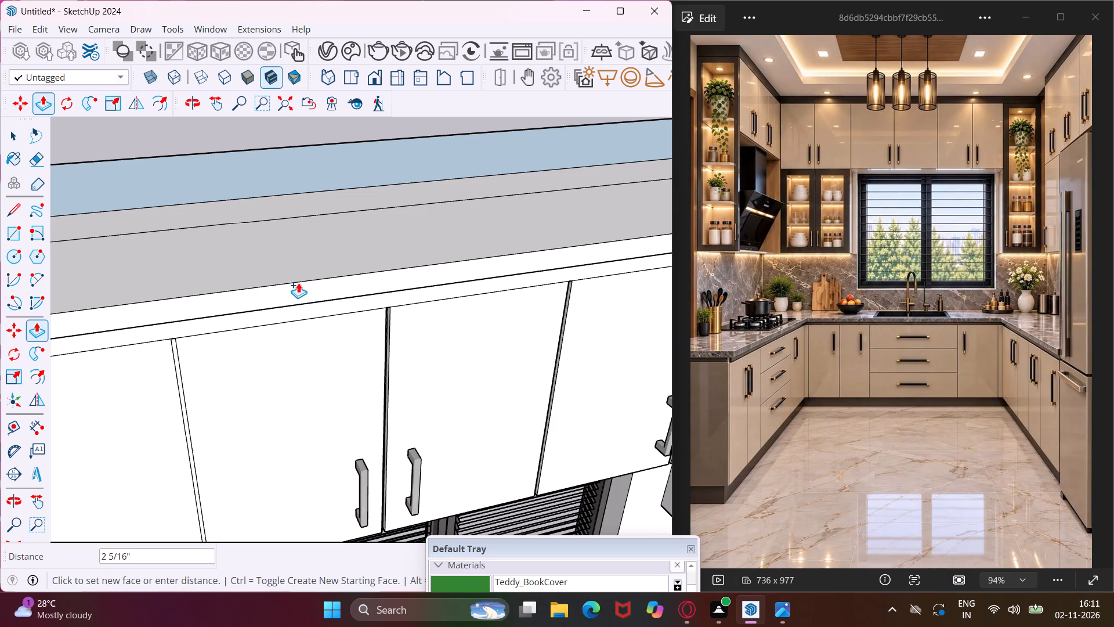
scroll(303, 291, "up", 6)
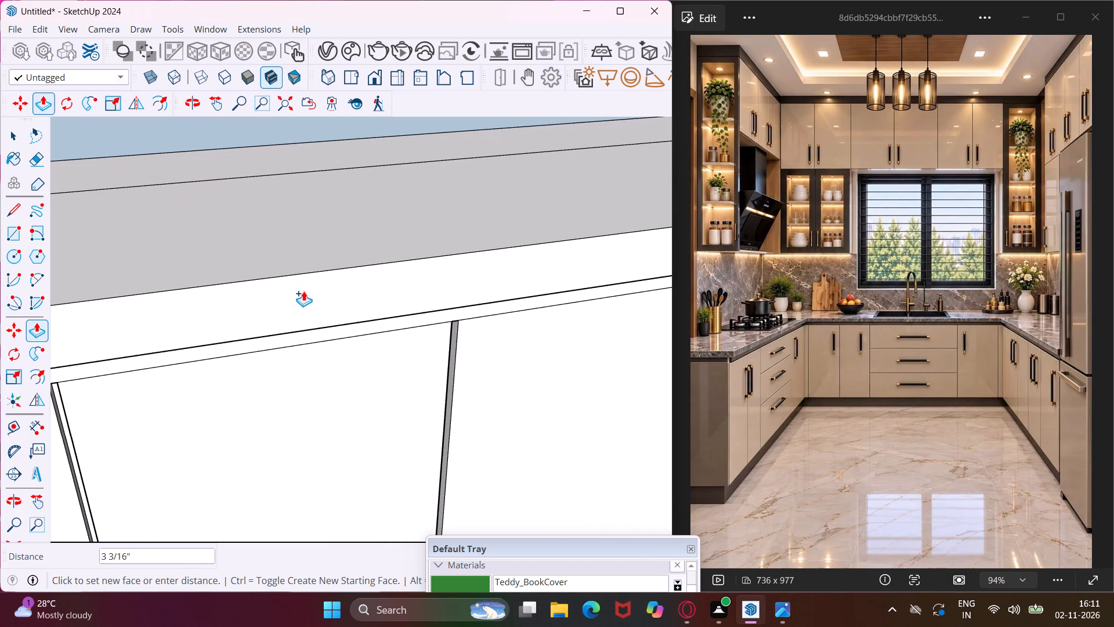
left_click(305, 292)
Repeat the same 3 5/16" push on the top faces of the right-wall and left-wall upper cabinets.
scroll(276, 258, "down", 6)
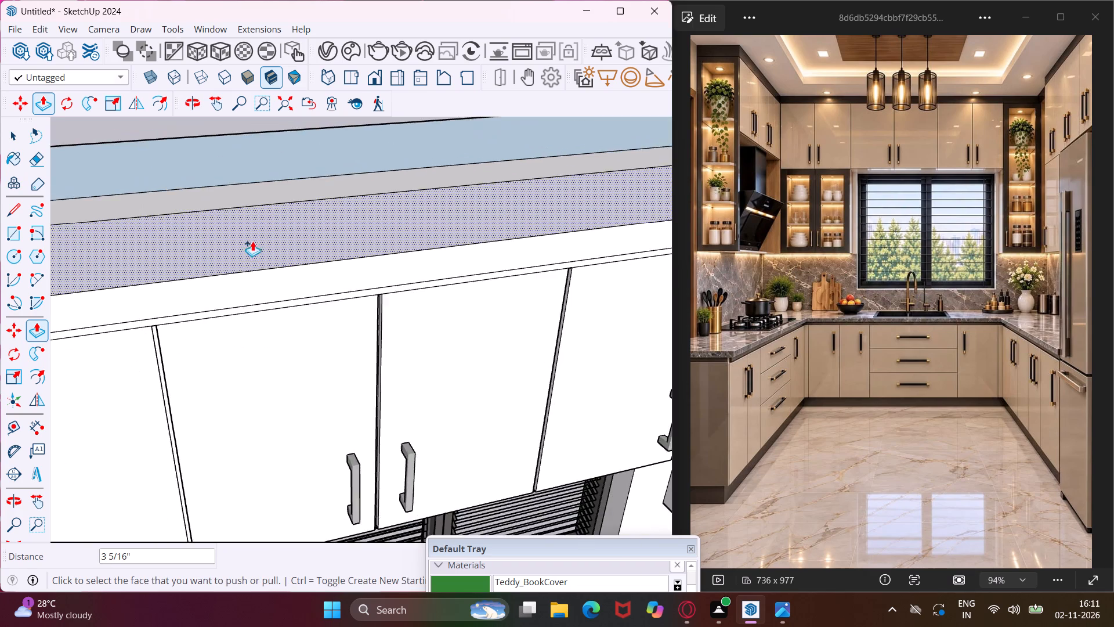
scroll(247, 238, "down", 14)
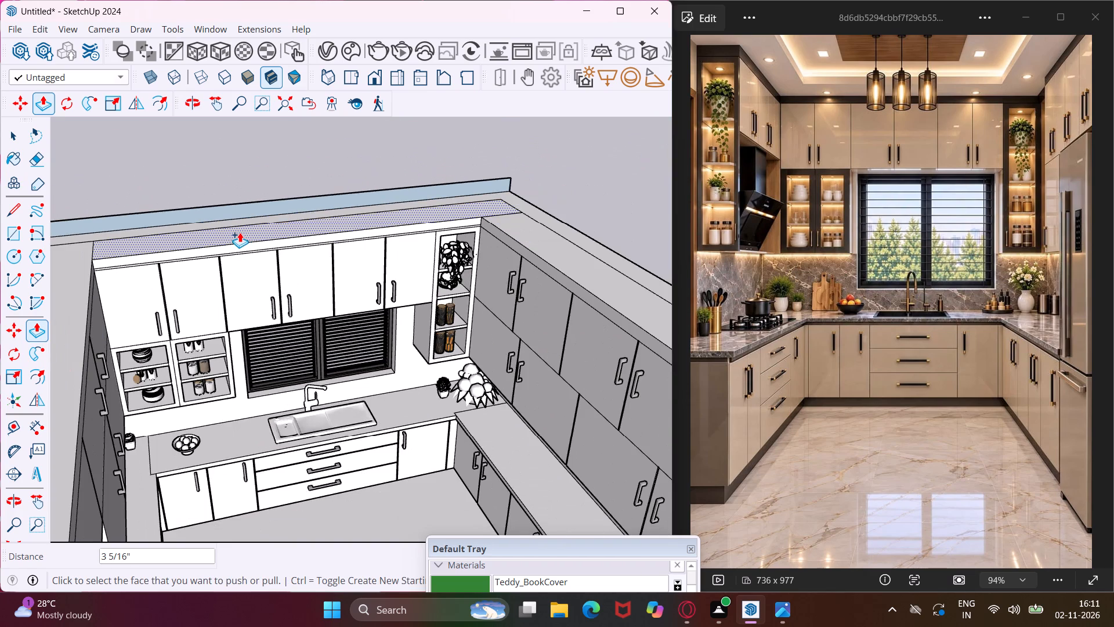
scroll(240, 232, "down", 4)
scroll(422, 218, "up", 8)
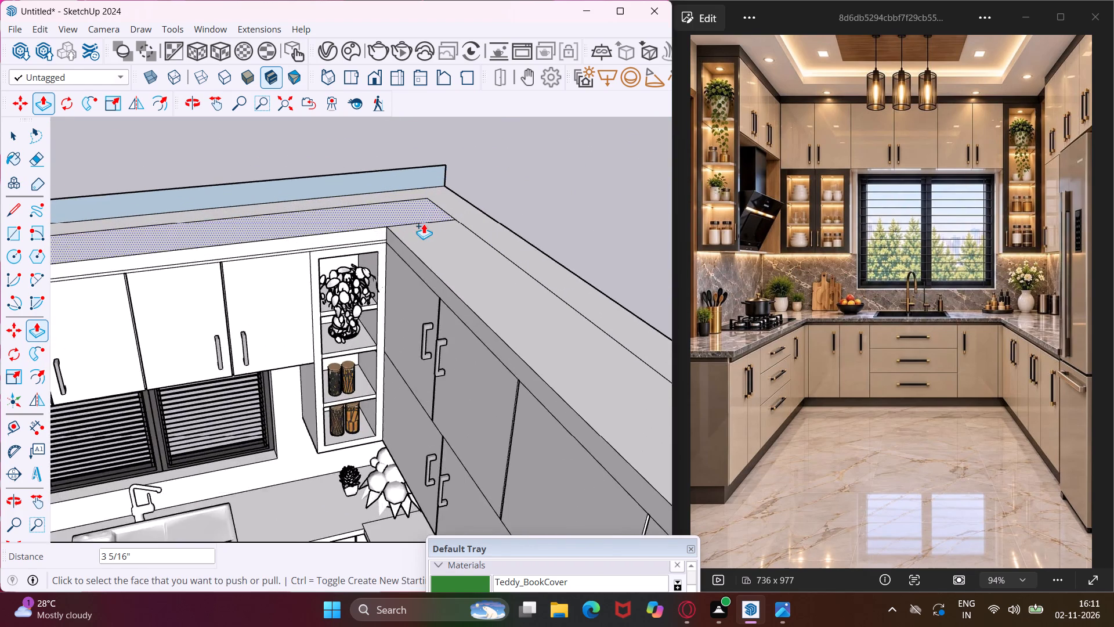
scroll(424, 224, "up", 4)
double_click(410, 236)
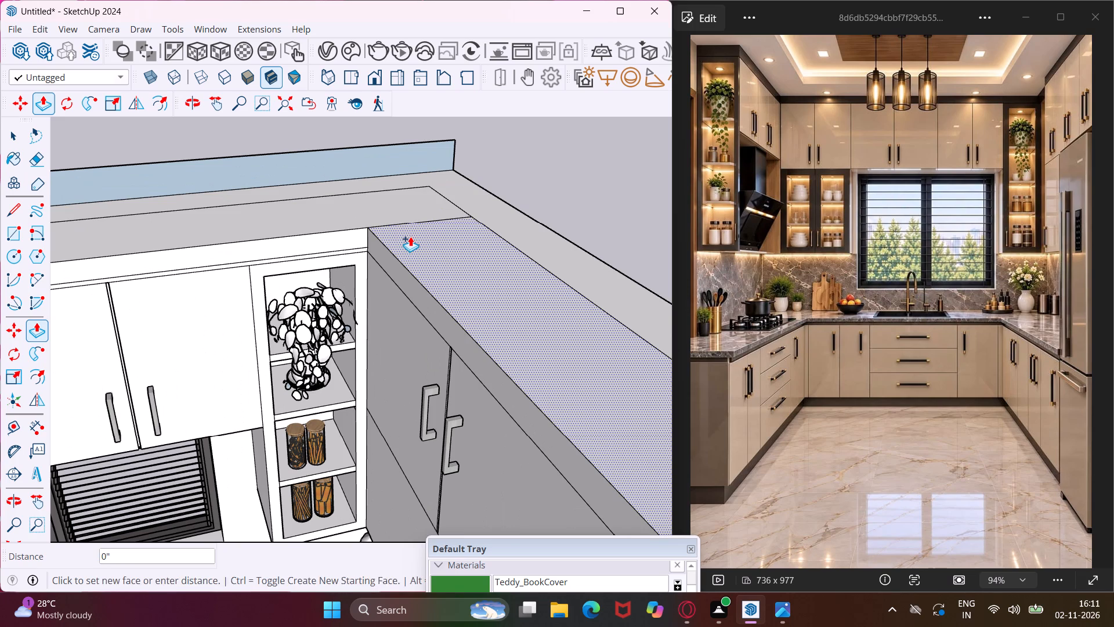
scroll(402, 210, "down", 14)
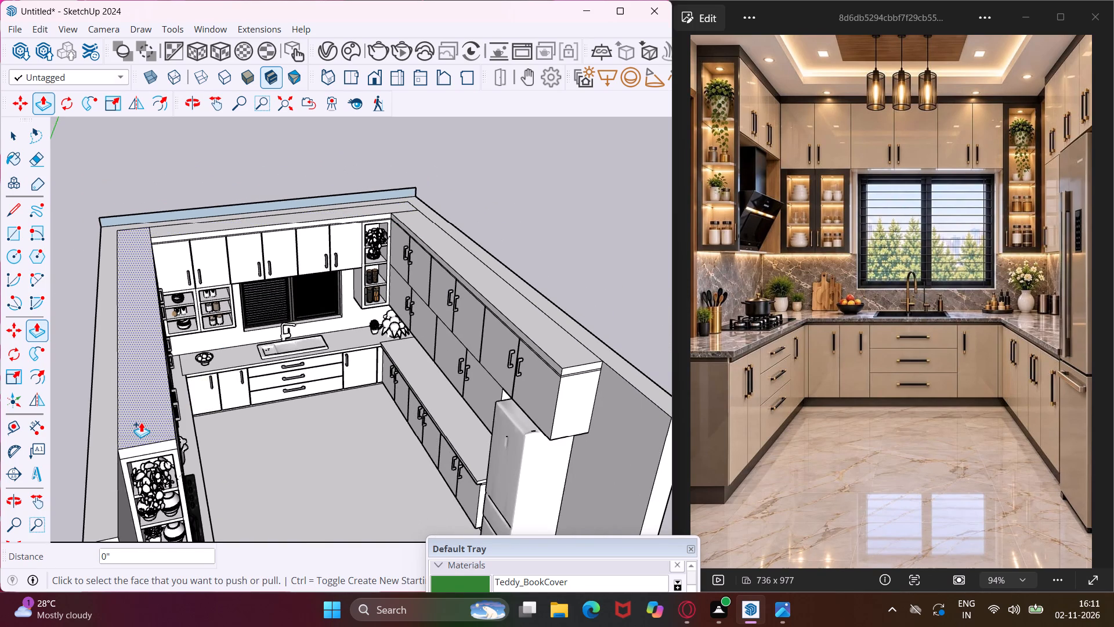
double_click(141, 422)
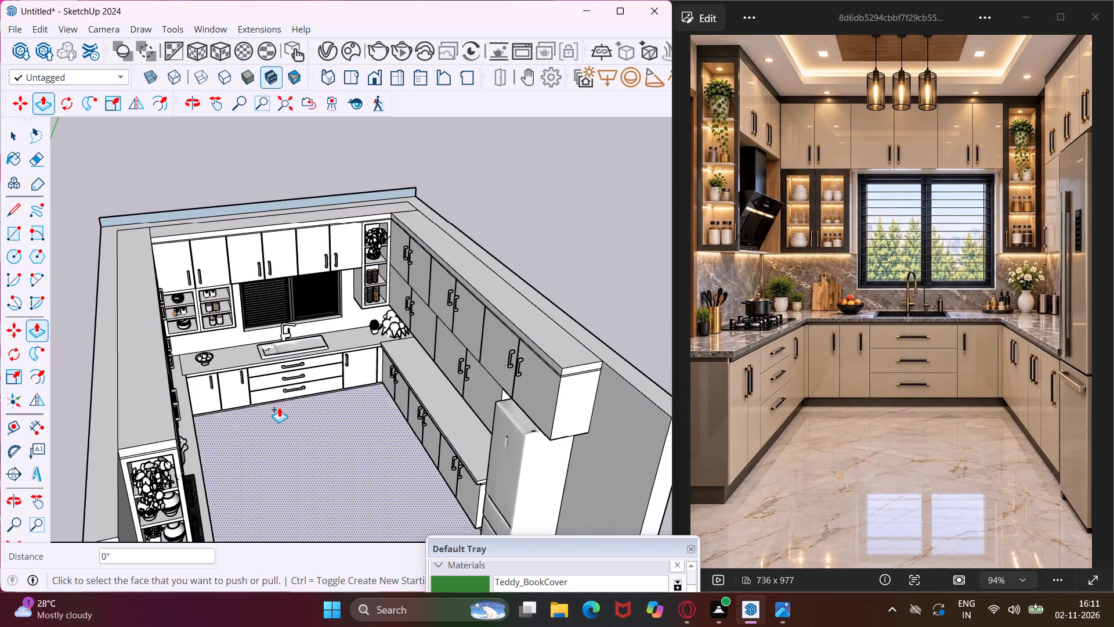
Recess the thin strip above the left-wall upper cabinets by 0.75", including its end above the open display shelf.
scroll(171, 453, "up", 8)
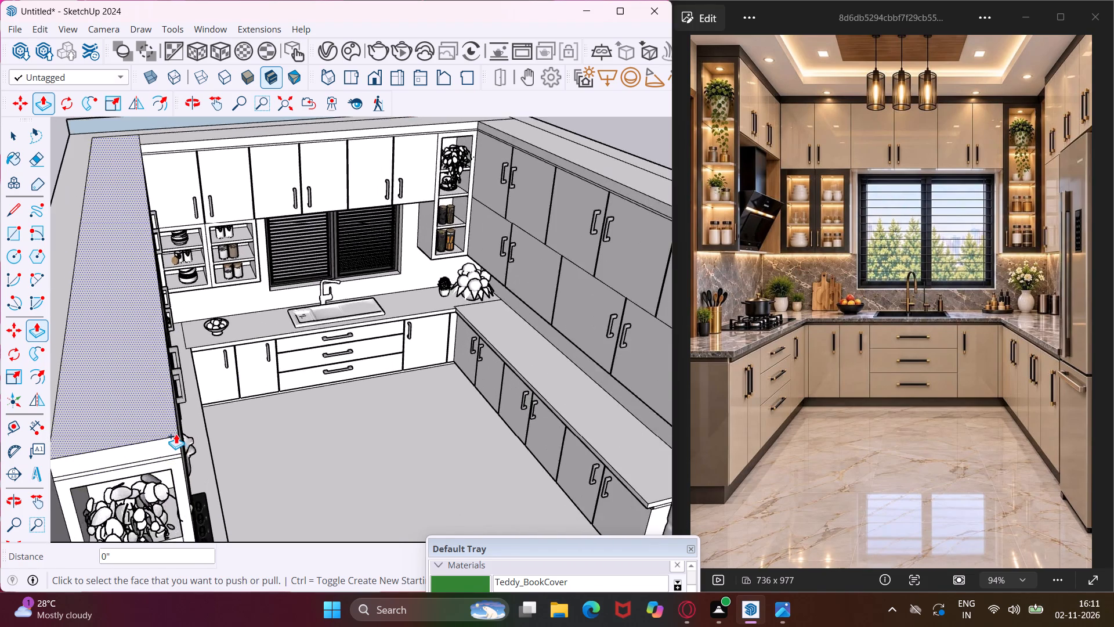
scroll(176, 434, "up", 6)
middle_click_drag(176, 434, 88, 412)
scroll(85, 401, "up", 1)
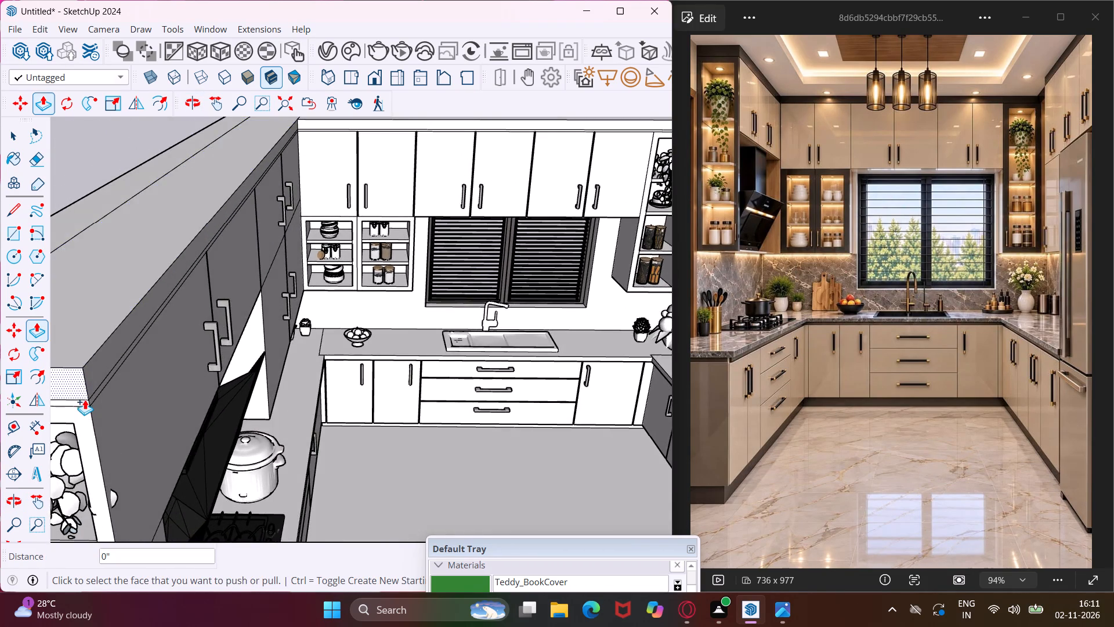
scroll(85, 399, "up", 15)
left_click(93, 405)
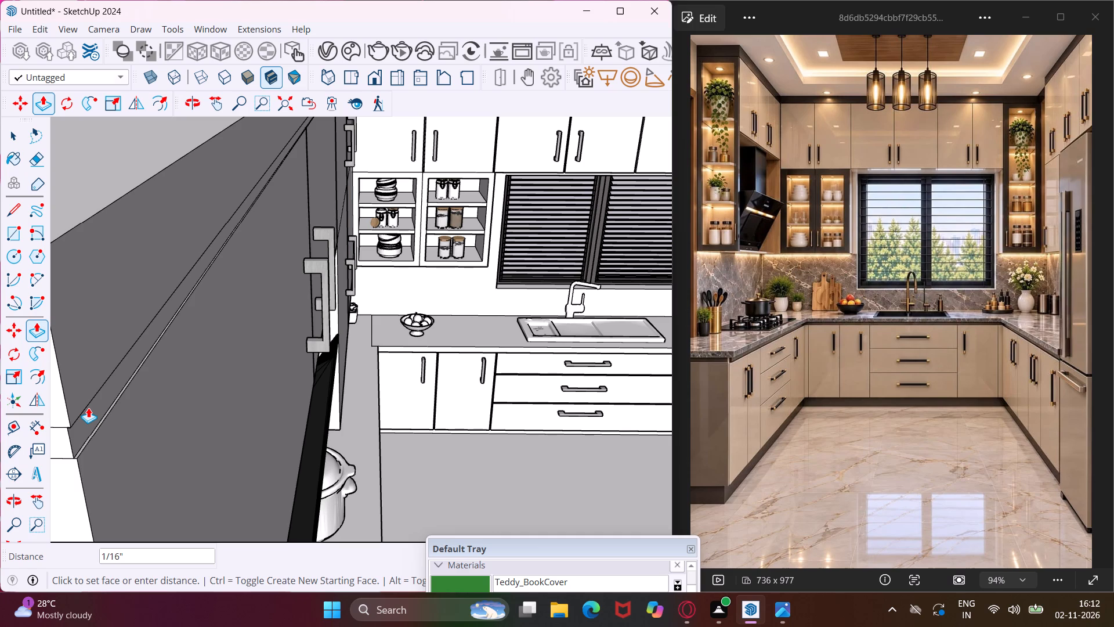
type(".75\"")
key("Return")
scroll(133, 357, "down", 2)
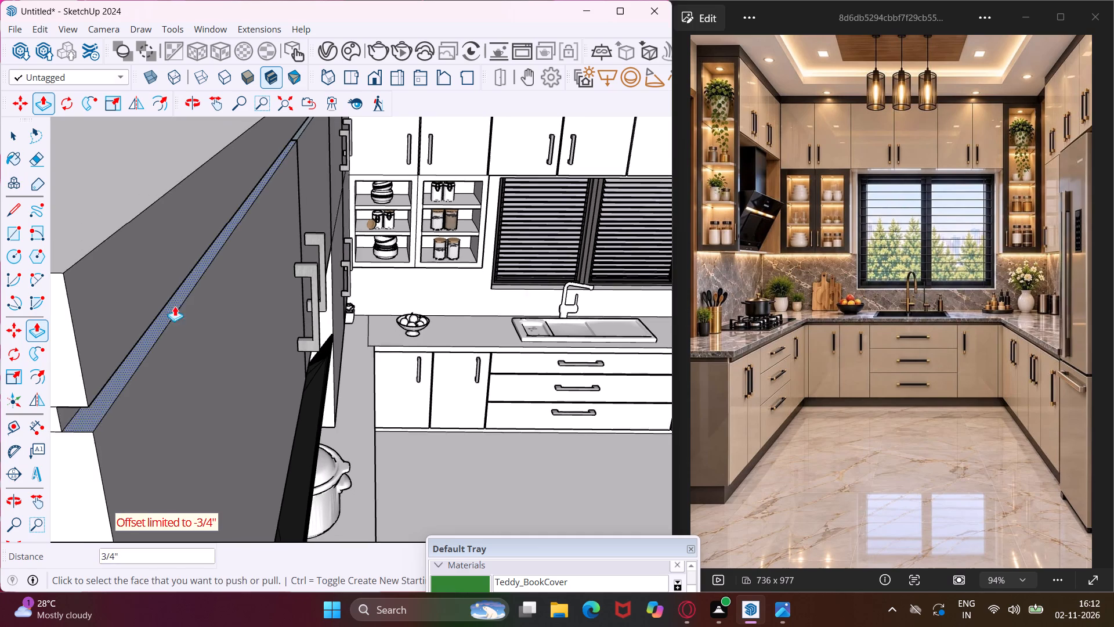
scroll(175, 306, "down", 3)
scroll(194, 227, "up", 1)
scroll(80, 392, "up", 4)
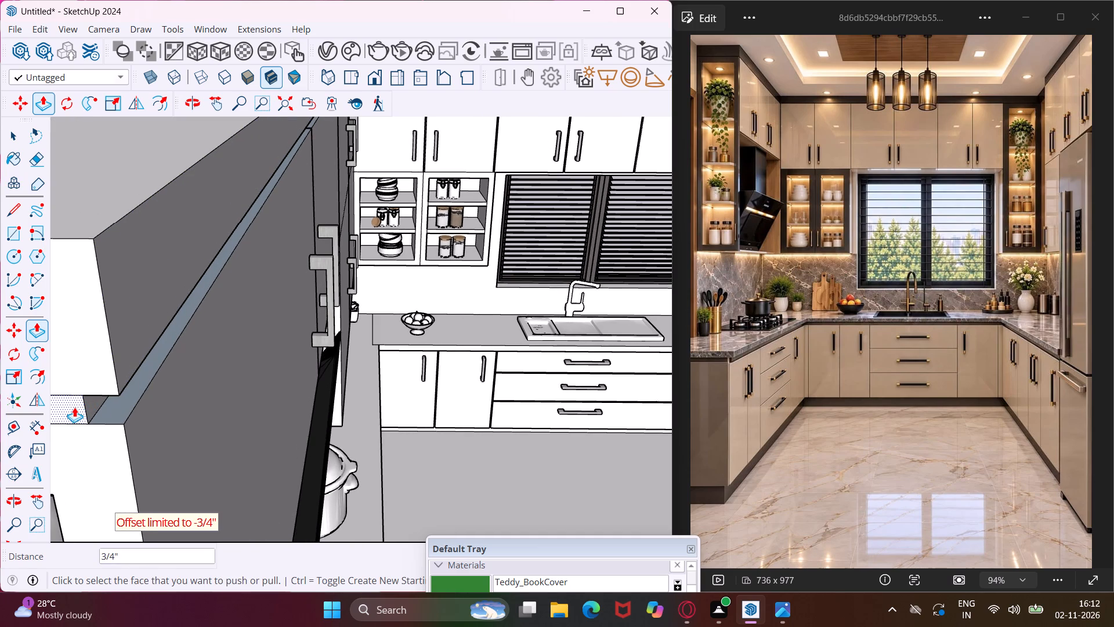
double_click(74, 407)
Repeat the 3/4" recess on the thin strip above the back-wall upper cabinets and on the leftover piece in the left corner.
scroll(88, 352, "down", 6)
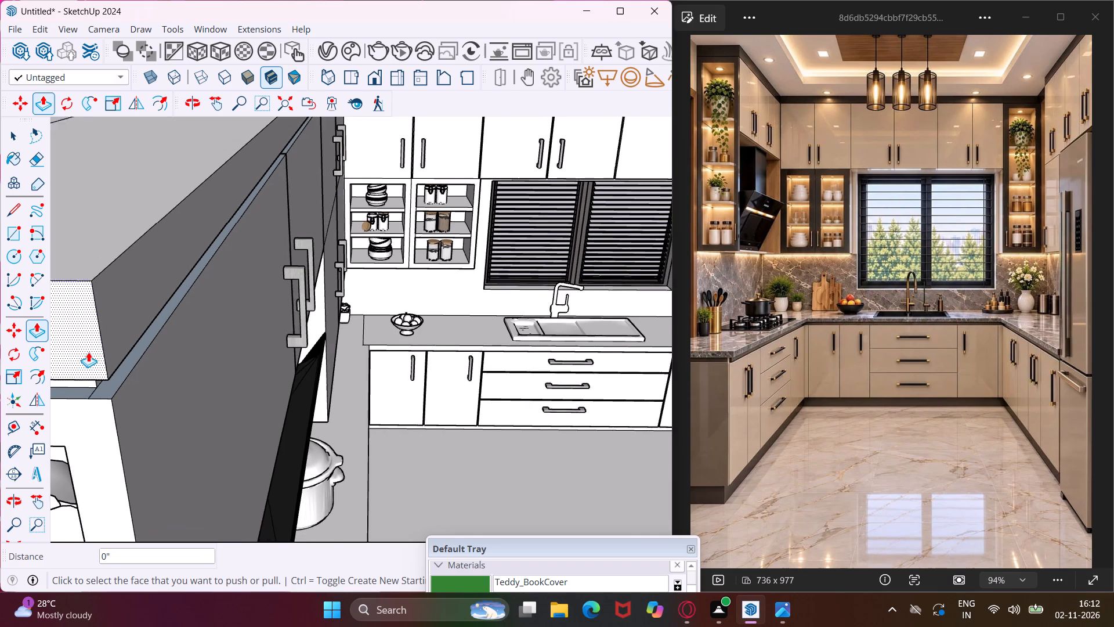
scroll(88, 352, "down", 16)
scroll(82, 349, "down", 5)
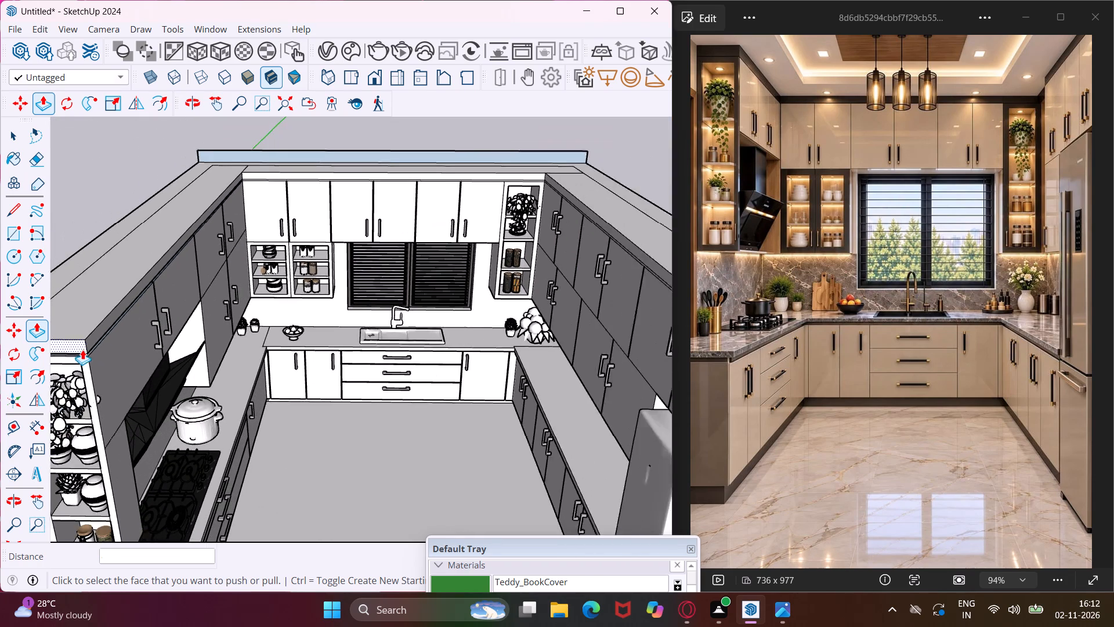
scroll(82, 349, "down", 1)
scroll(383, 138, "up", 4)
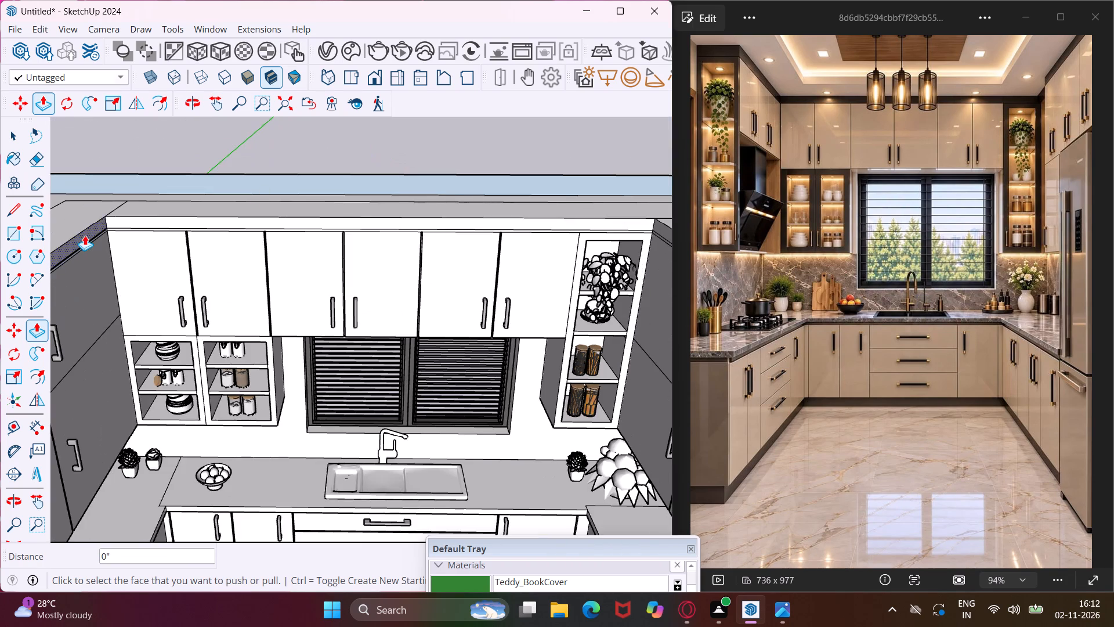
scroll(86, 229, "up", 18)
scroll(132, 236, "up", 3)
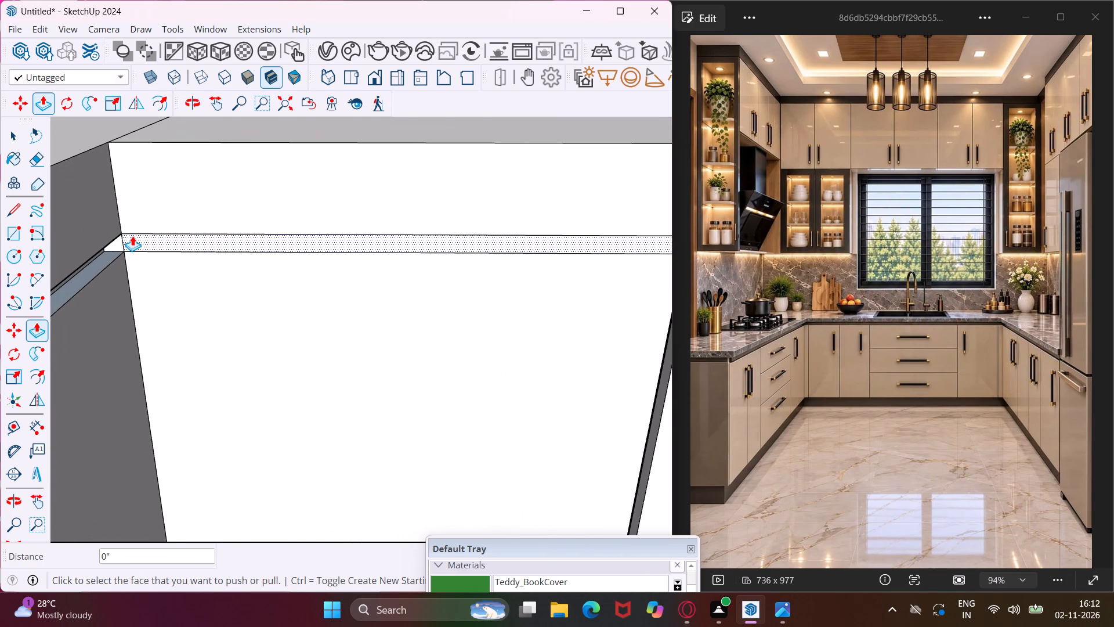
double_click(132, 236)
scroll(120, 238, "up", 4)
double_click(120, 238)
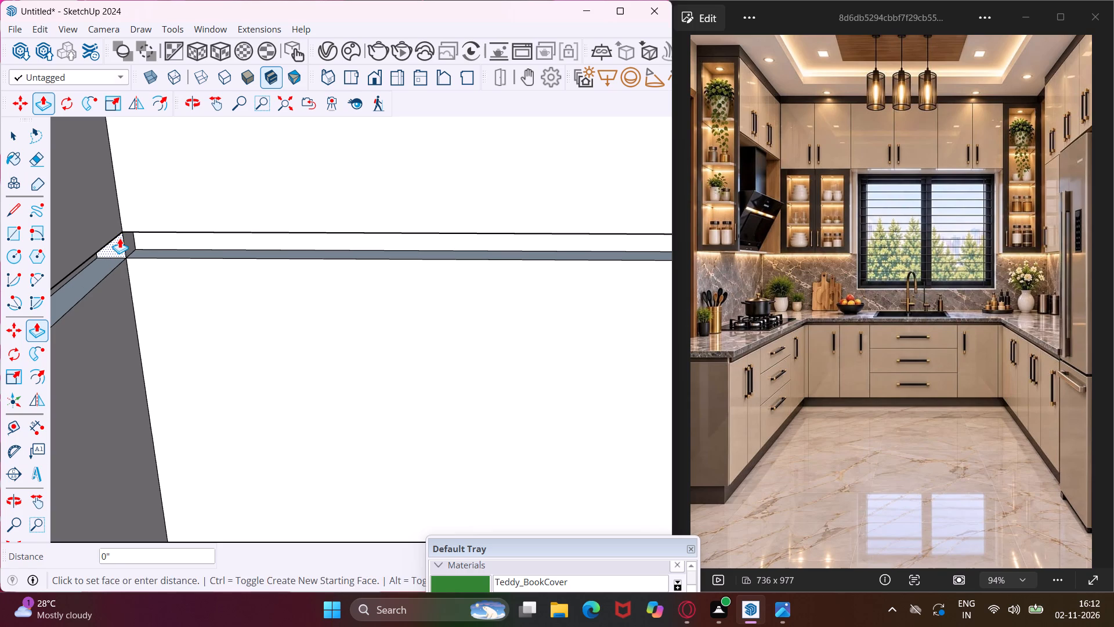
Repeat the 3/4" recess on the thin strip above the right-wall upper cabinets and on the leftover piece in the right corner.
scroll(115, 201, "down", 18)
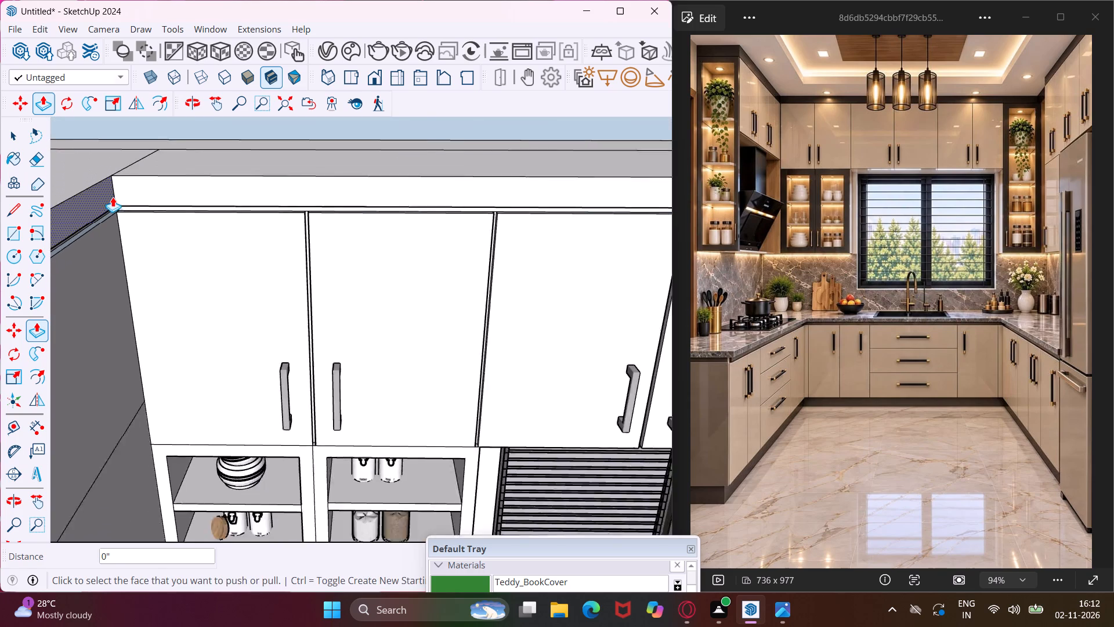
scroll(113, 195, "down", 11)
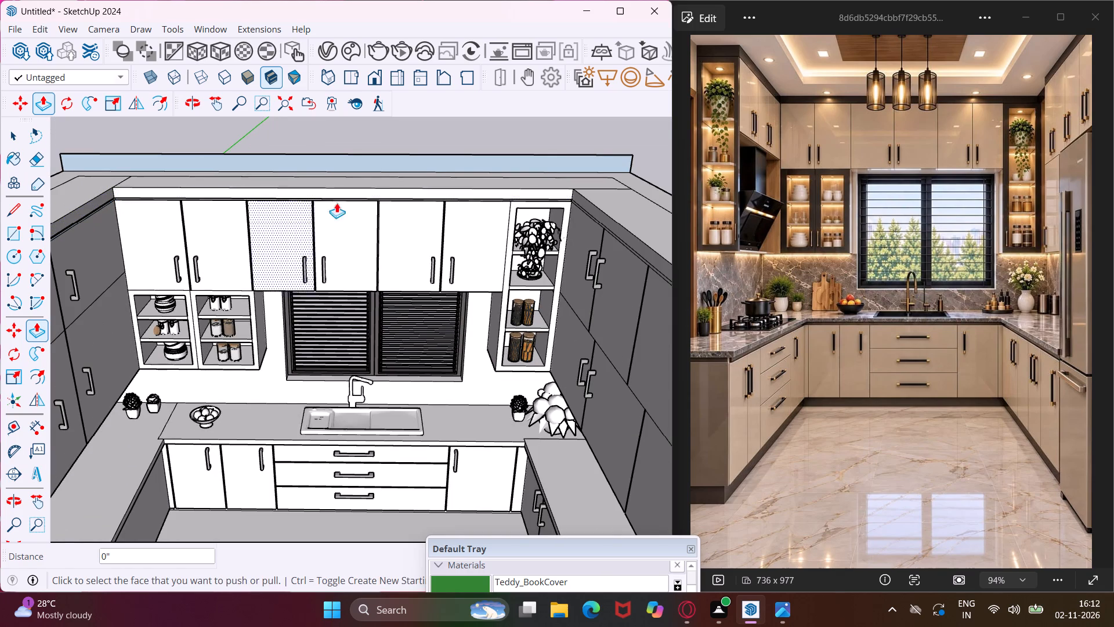
scroll(538, 221, "up", 9)
scroll(601, 163, "up", 18)
double_click(599, 171)
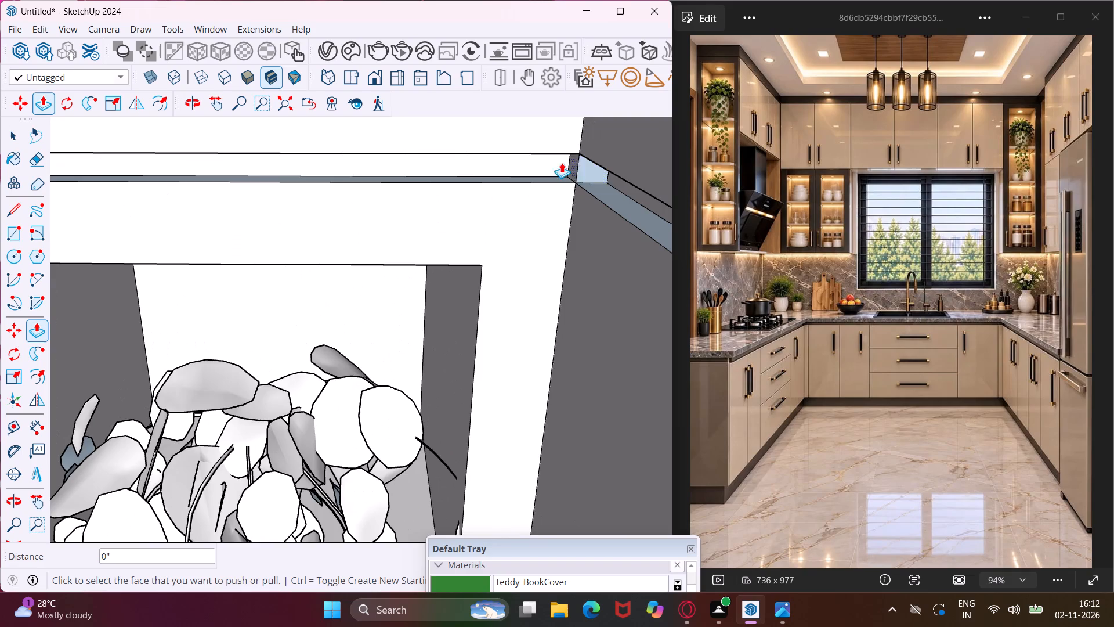
scroll(562, 163, "up", 6)
double_click(576, 168)
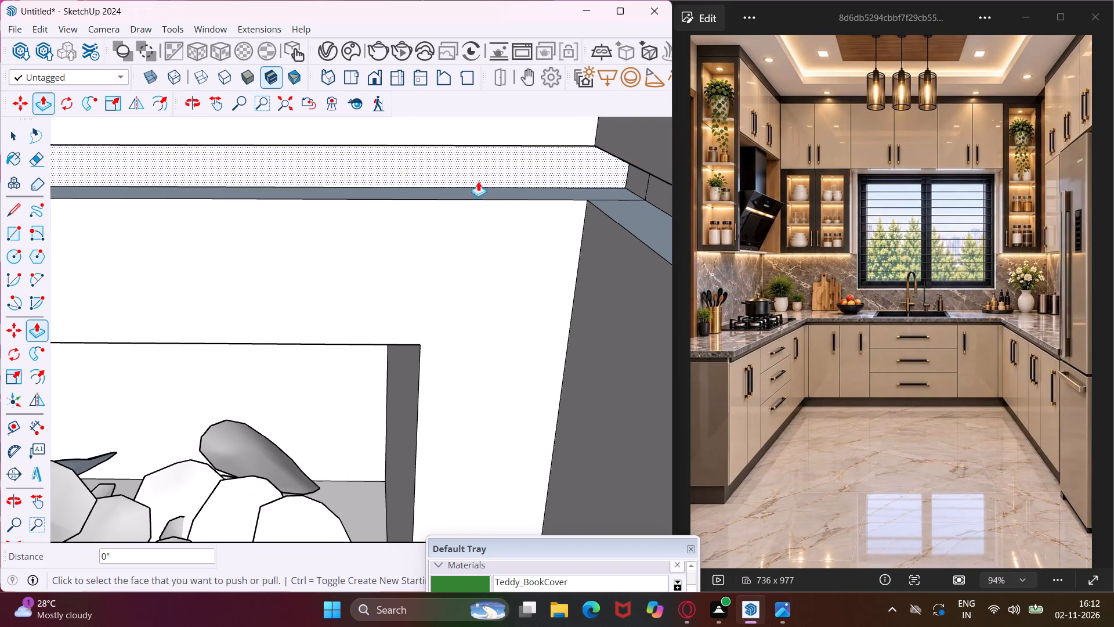
scroll(391, 191, "down", 19)
scroll(376, 158, "down", 8)
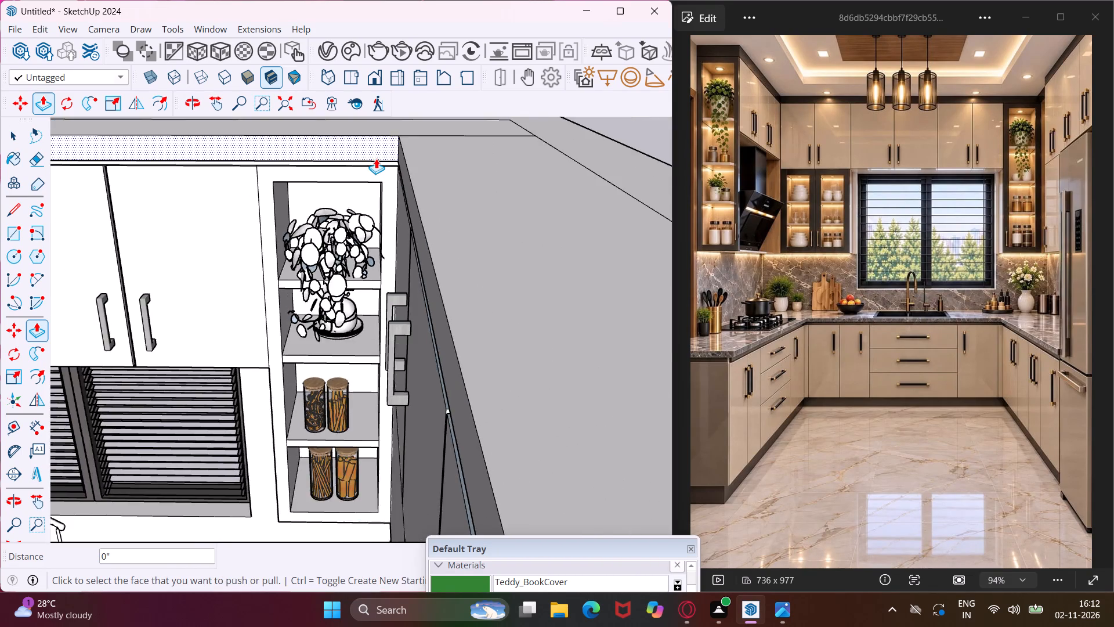
scroll(376, 158, "down", 7)
middle_click_drag(376, 158, 486, 153)
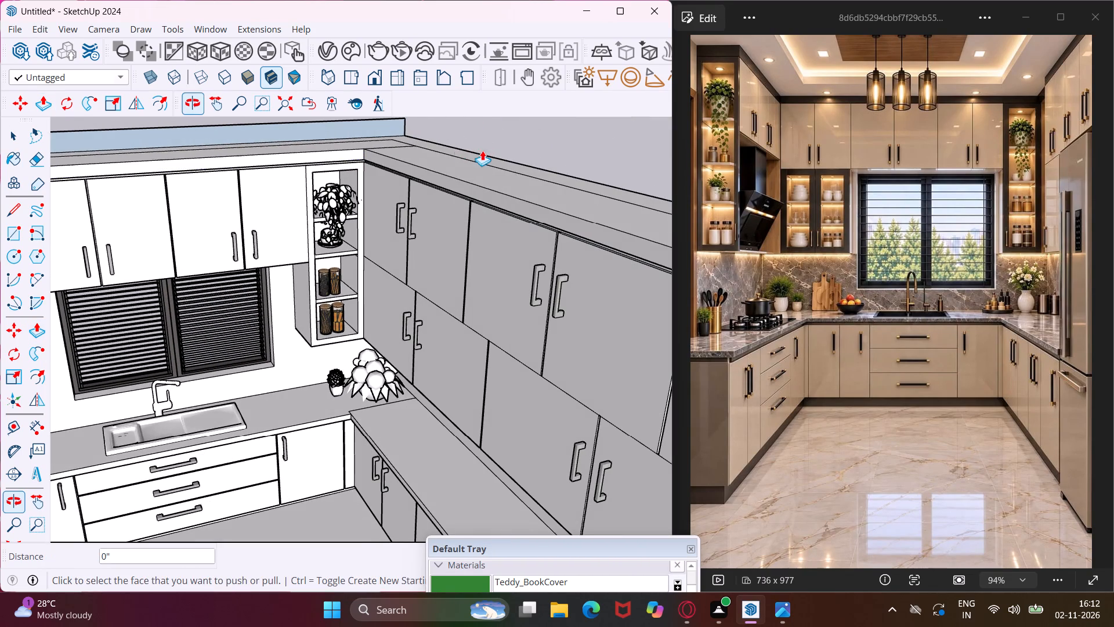
Pull the raised inner face at the back wall's top about 21' 6" over the room to the front wall edge, forming the ceiling.
key("Escape")
key("space")
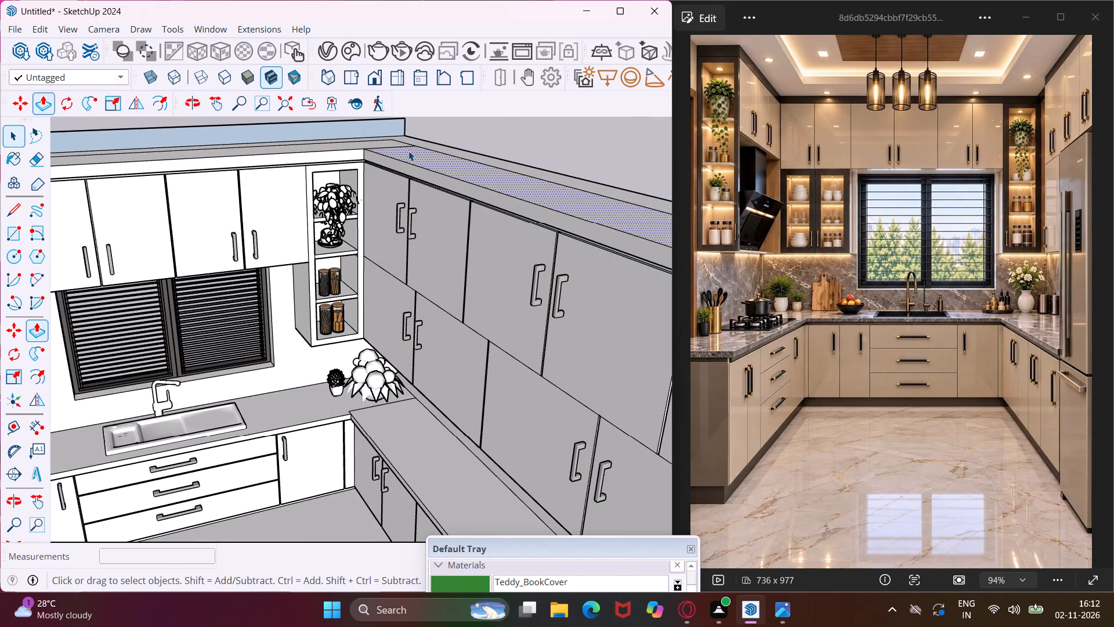
scroll(421, 234, "down", 8)
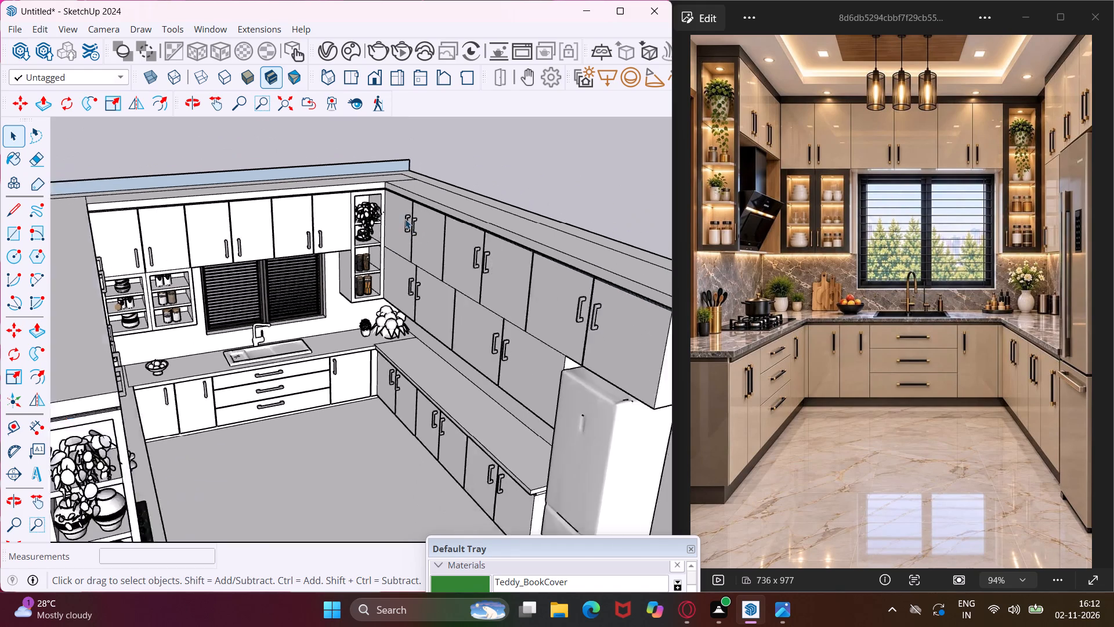
scroll(405, 219, "down", 6)
middle_click_drag(338, 288, 295, 289)
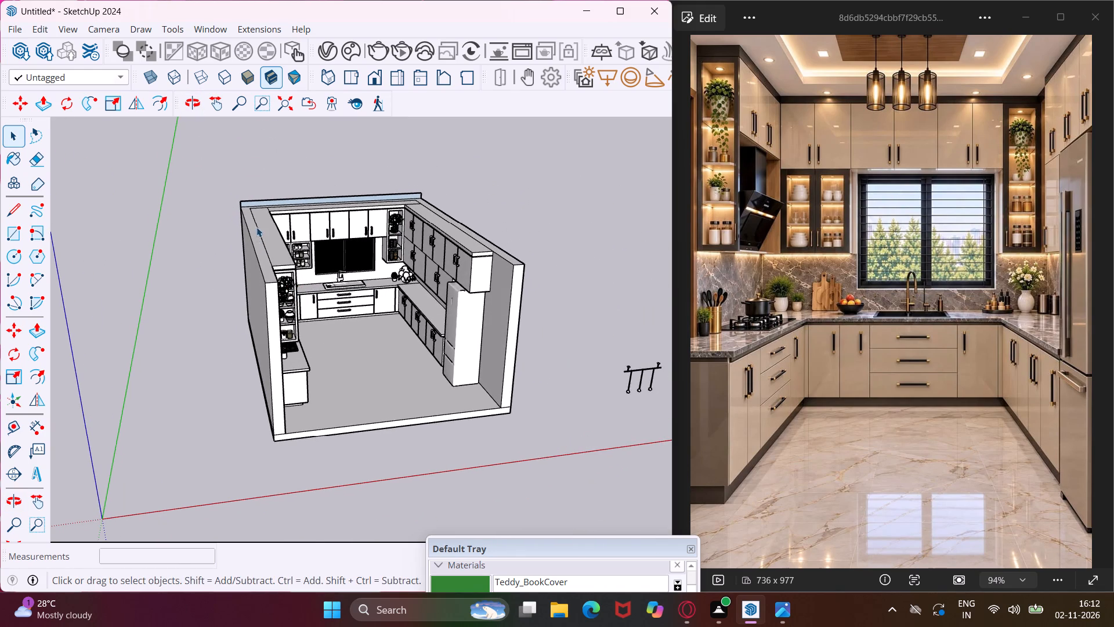
scroll(258, 211, "up", 4)
middle_click_drag(258, 211, 299, 263)
scroll(253, 199, "up", 2)
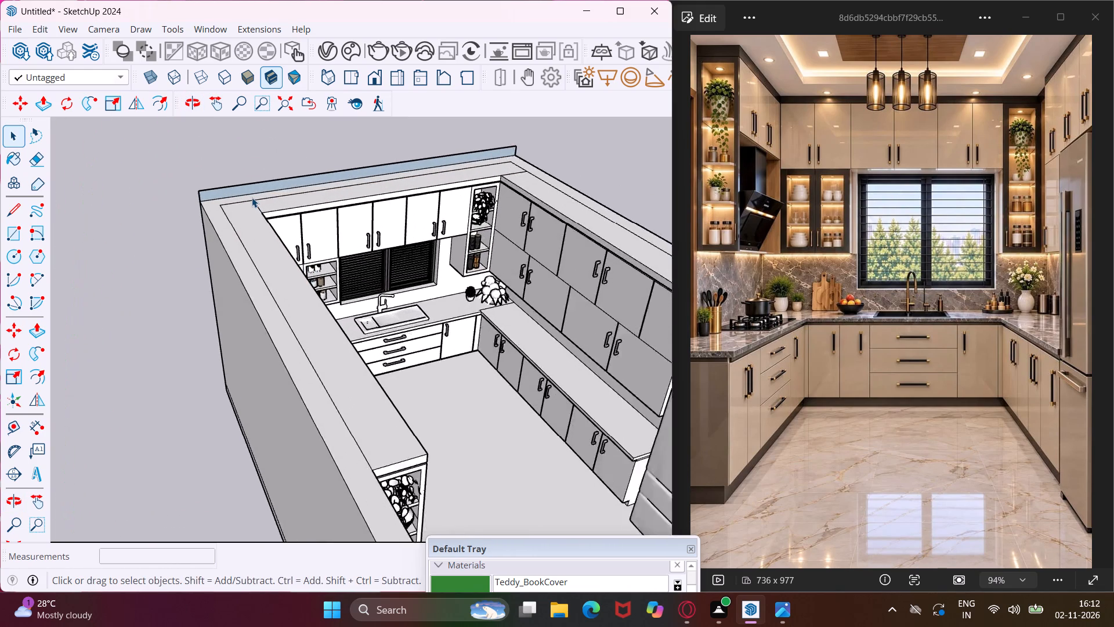
scroll(252, 197, "up", 11)
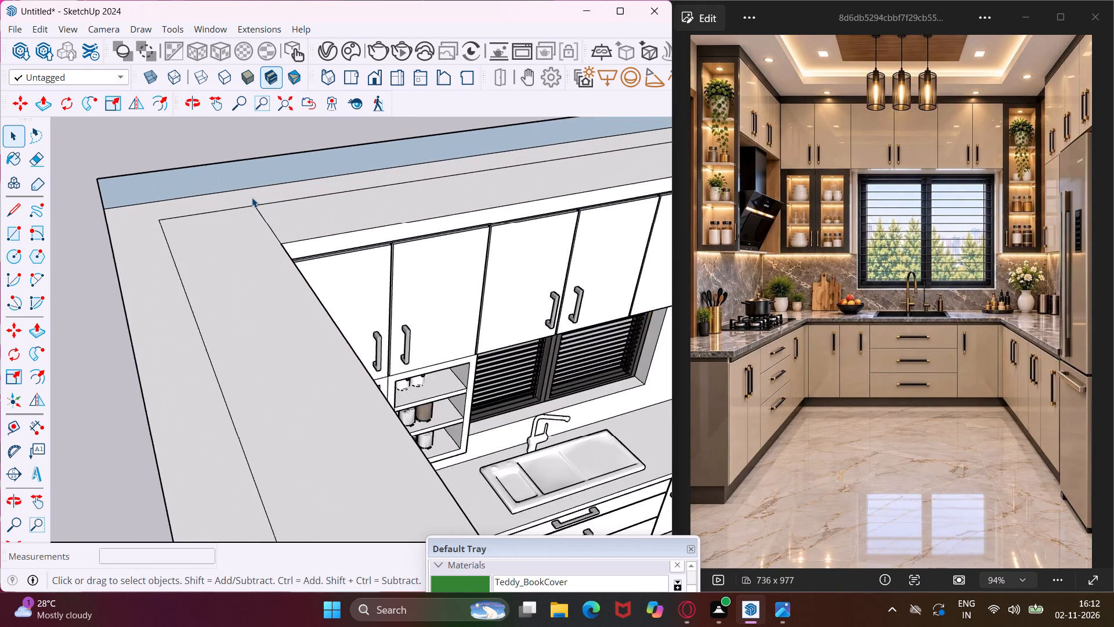
scroll(252, 197, "up", 2)
scroll(232, 197, "down", 4)
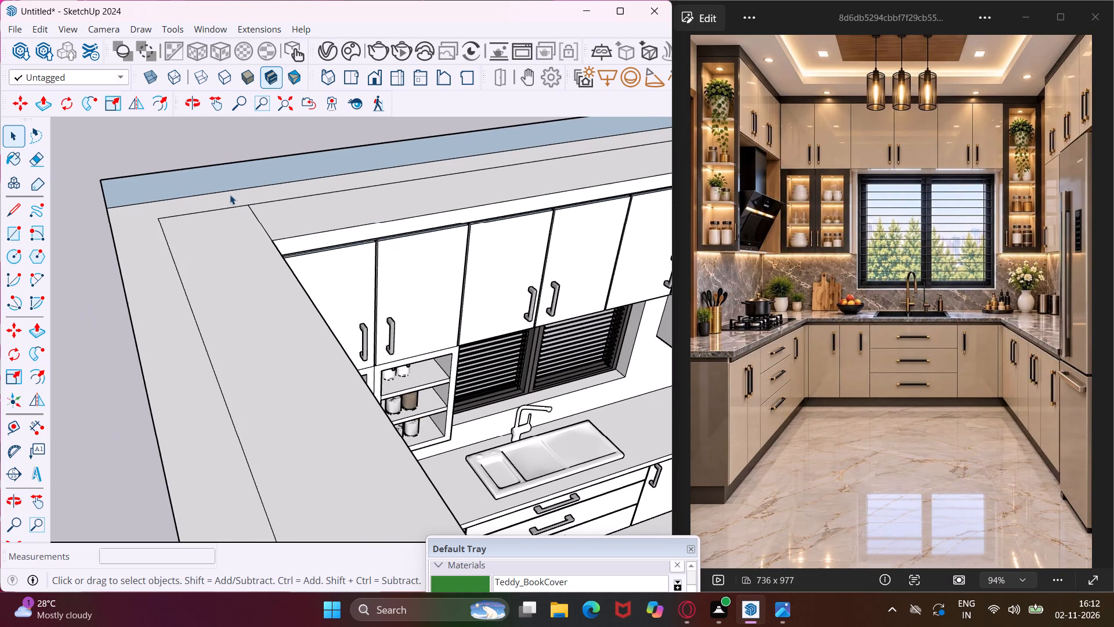
left_click(223, 176)
key("p")
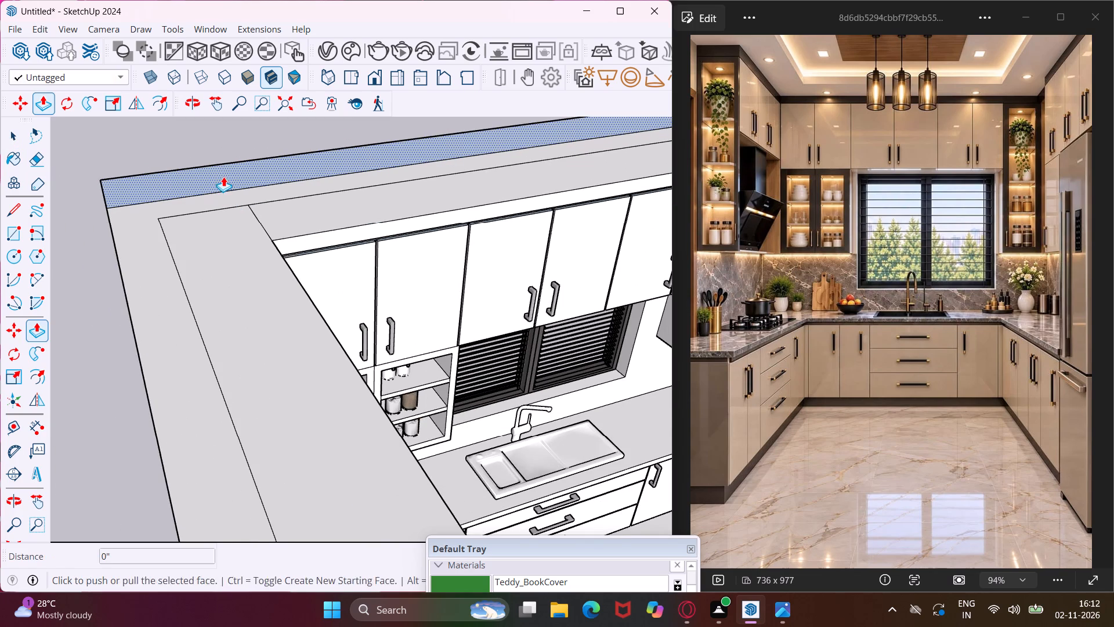
left_click(223, 176)
scroll(237, 196, "down", 6)
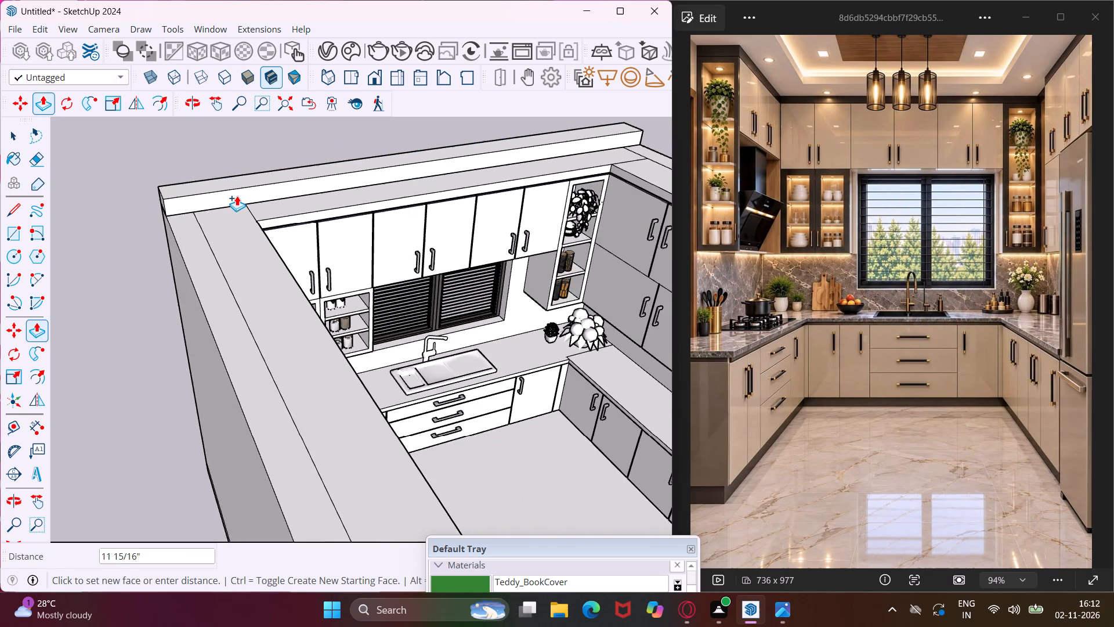
scroll(237, 196, "down", 7)
scroll(237, 196, "up", 1)
scroll(237, 196, "down", 5)
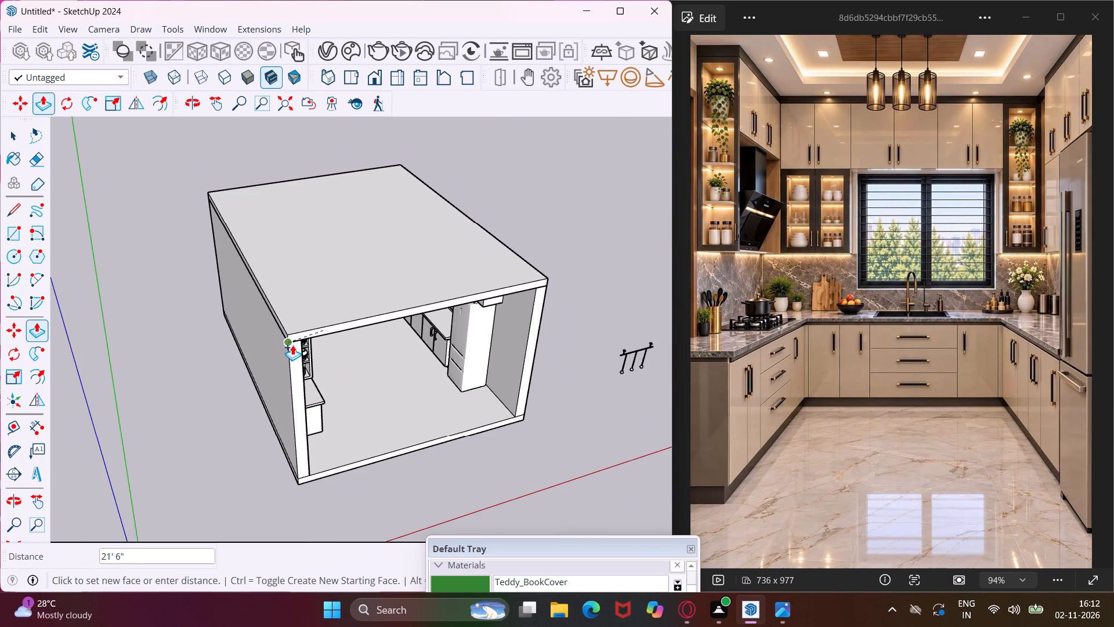
left_click(292, 345)
middle_click_drag(290, 341, 144, 322)
middle_click_drag(227, 300, 228, 284)
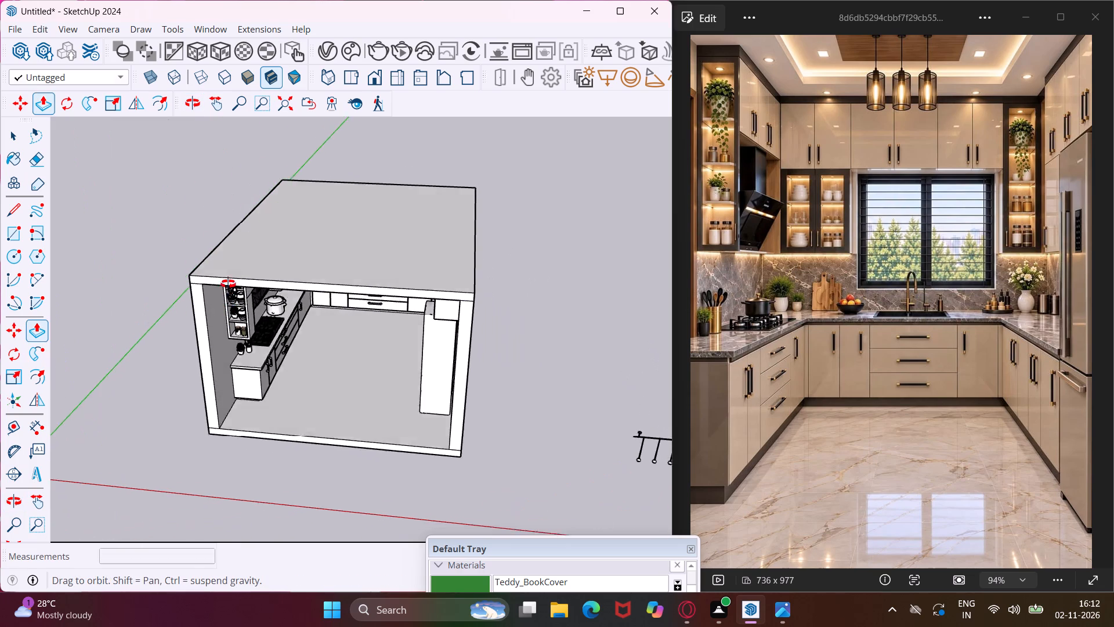
middle_click_drag(228, 284, 256, 179)
key("Escape")
key("space")
Offset the ceiling's underside outline inward by about 2' 1 3/8" to outline the central recess.
scroll(325, 204, "up", 4)
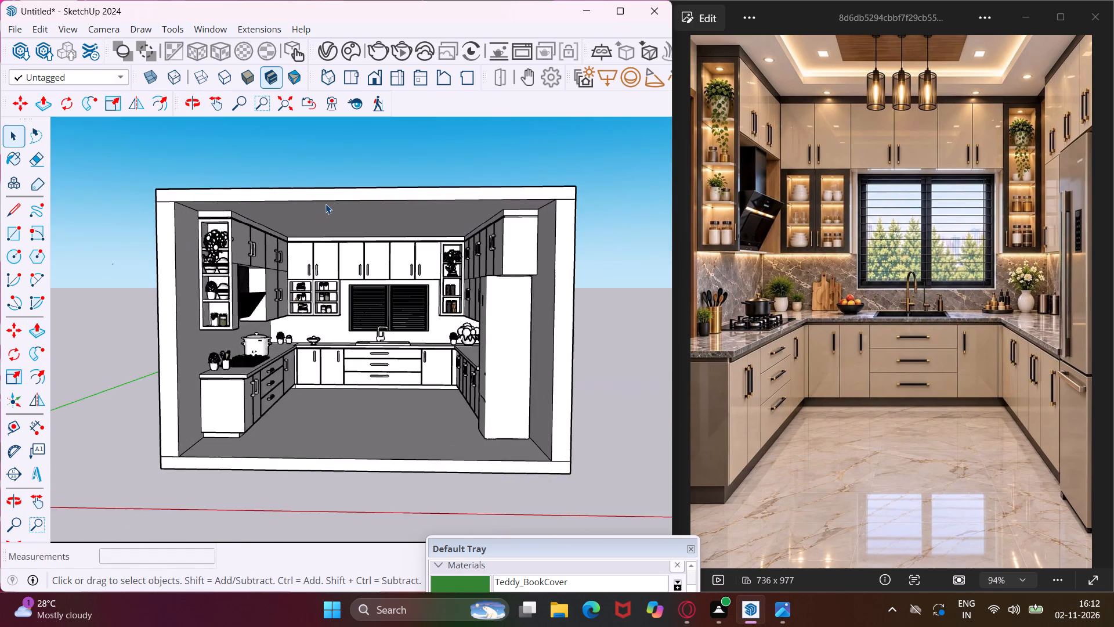
scroll(325, 204, "up", 4)
middle_click_drag(325, 204, 327, 170)
scroll(327, 170, "up", 4)
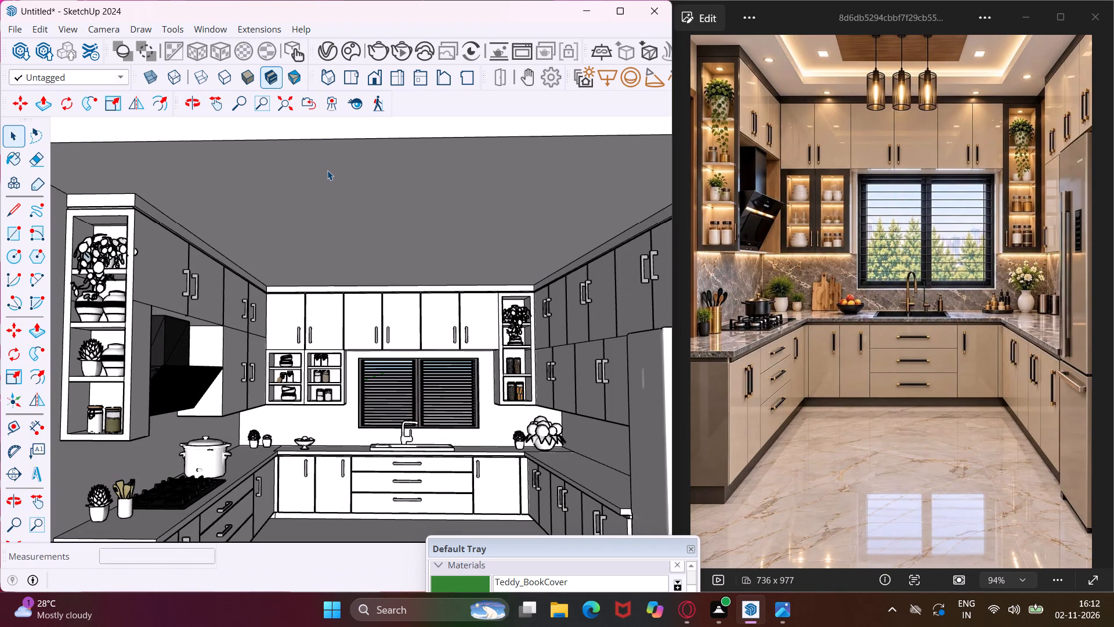
left_click(327, 170)
scroll(317, 183, "down", 5)
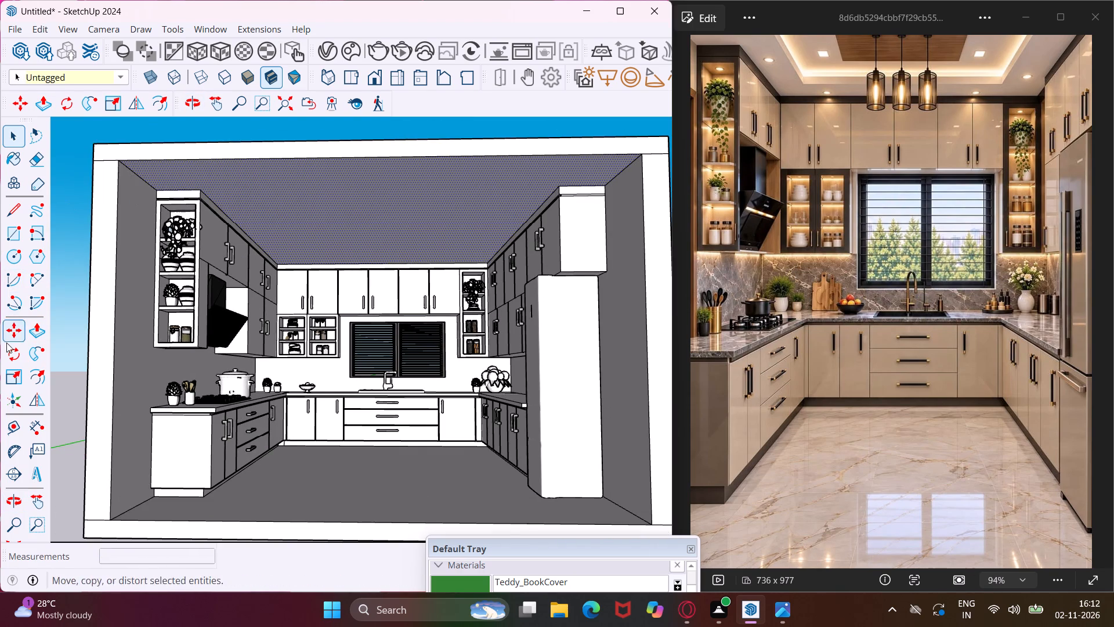
left_click(33, 373)
left_click(339, 165)
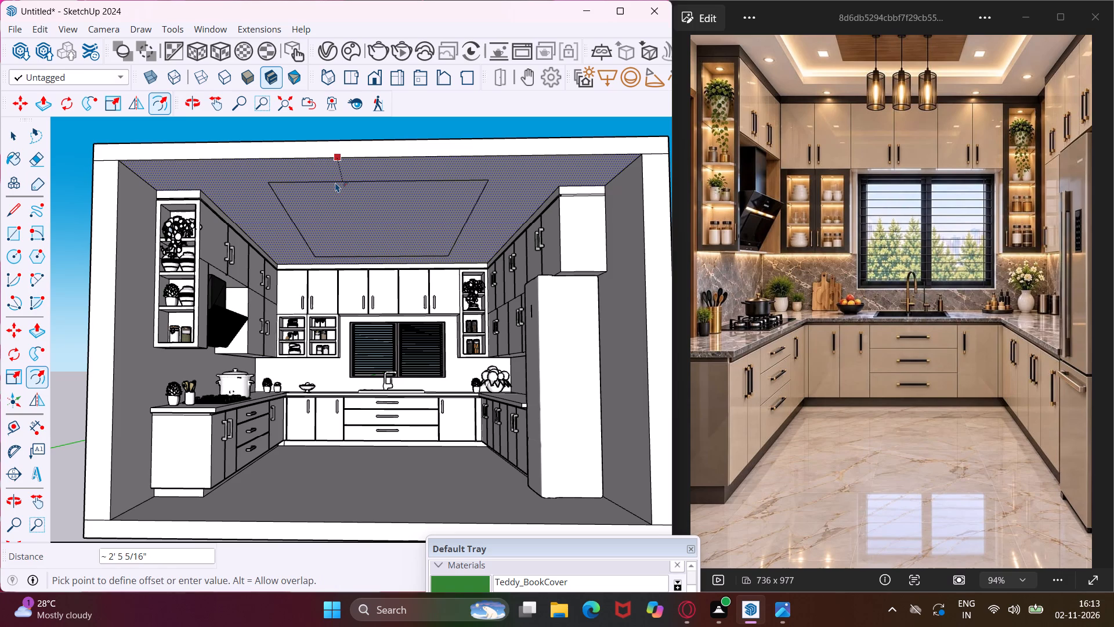
left_click(334, 179)
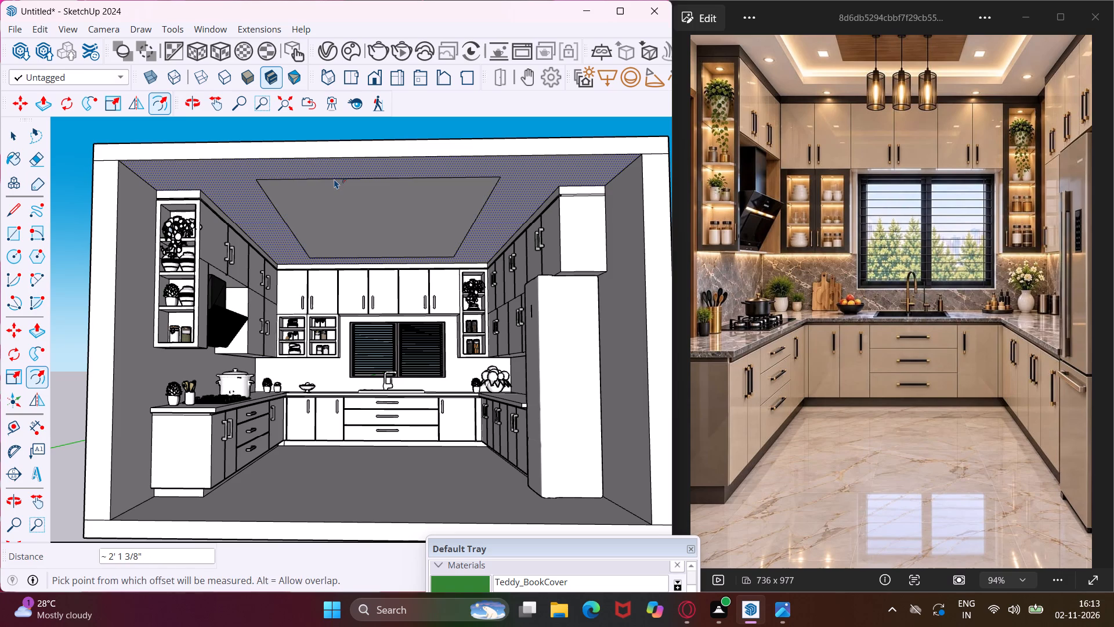
key("Escape")
key("space")
Offset the new ceiling rectangle inward by about 2' 3" to outline a smaller central panel.
scroll(366, 190, "up", 3)
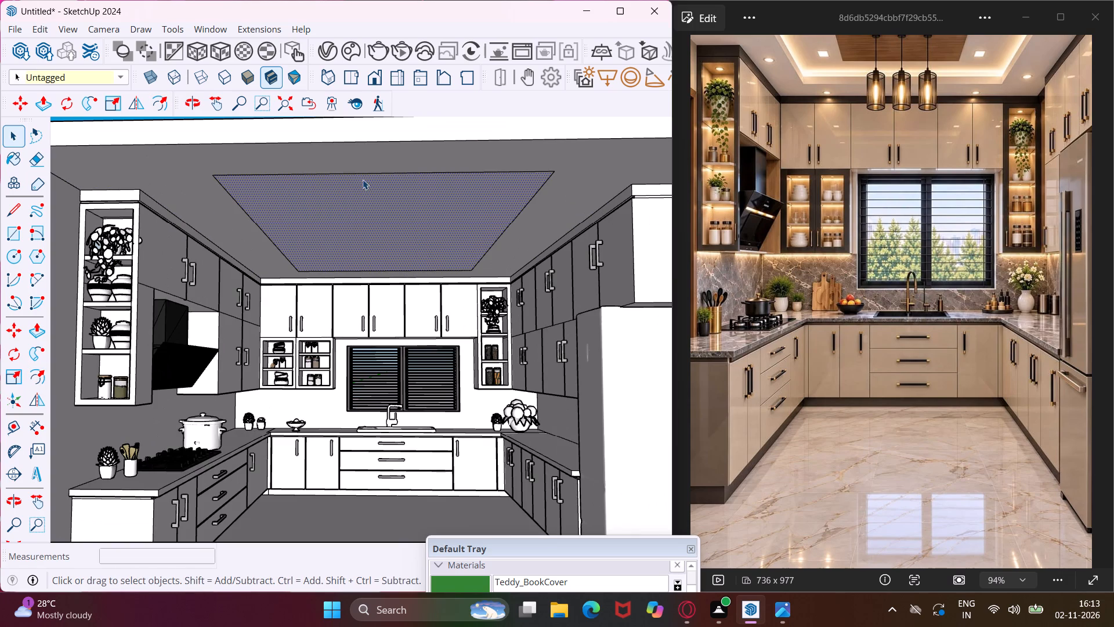
left_click(36, 374)
left_click(333, 188)
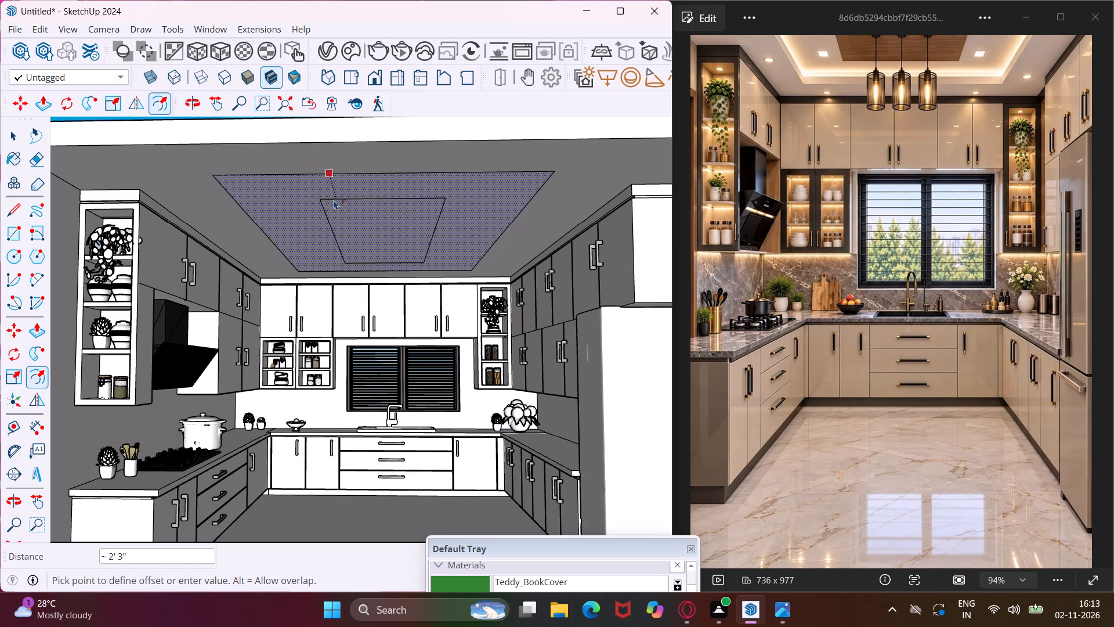
left_click(334, 200)
key("Escape")
key("space")
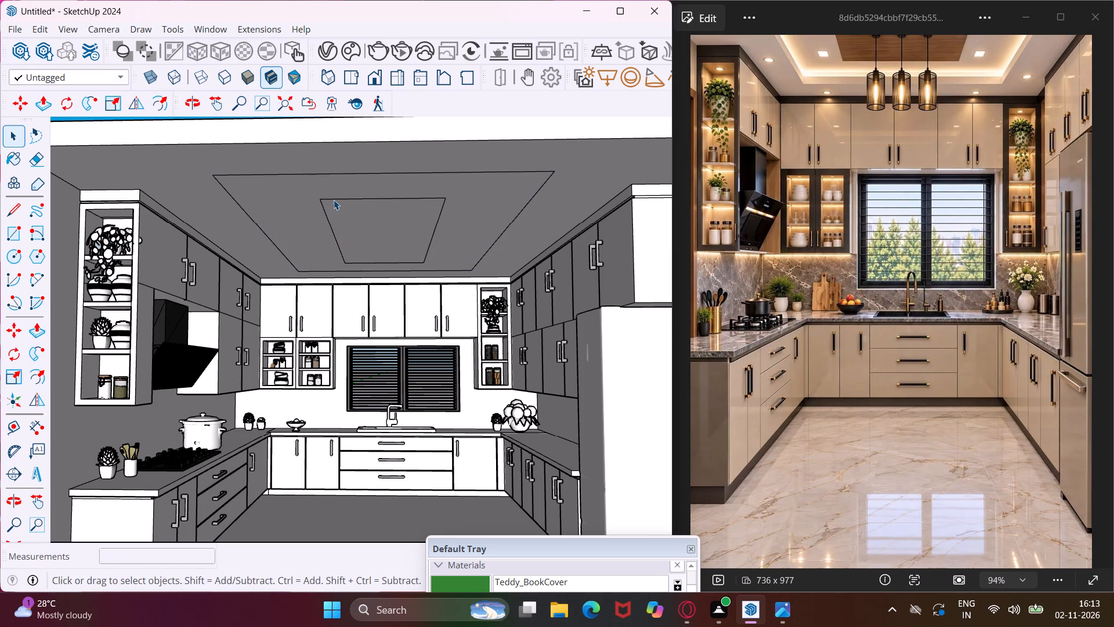
Push the ring between the two ceiling rectangles up 3 3/16", leaving the central panel hanging.
scroll(346, 202, "up", 4)
left_click(291, 203)
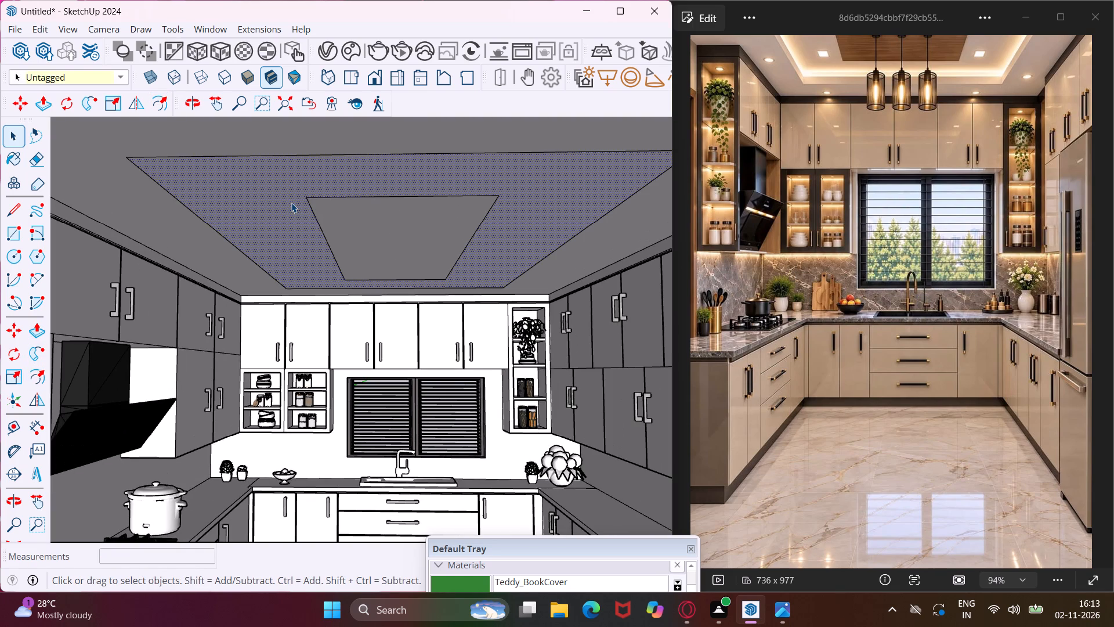
key("p")
left_click(291, 203)
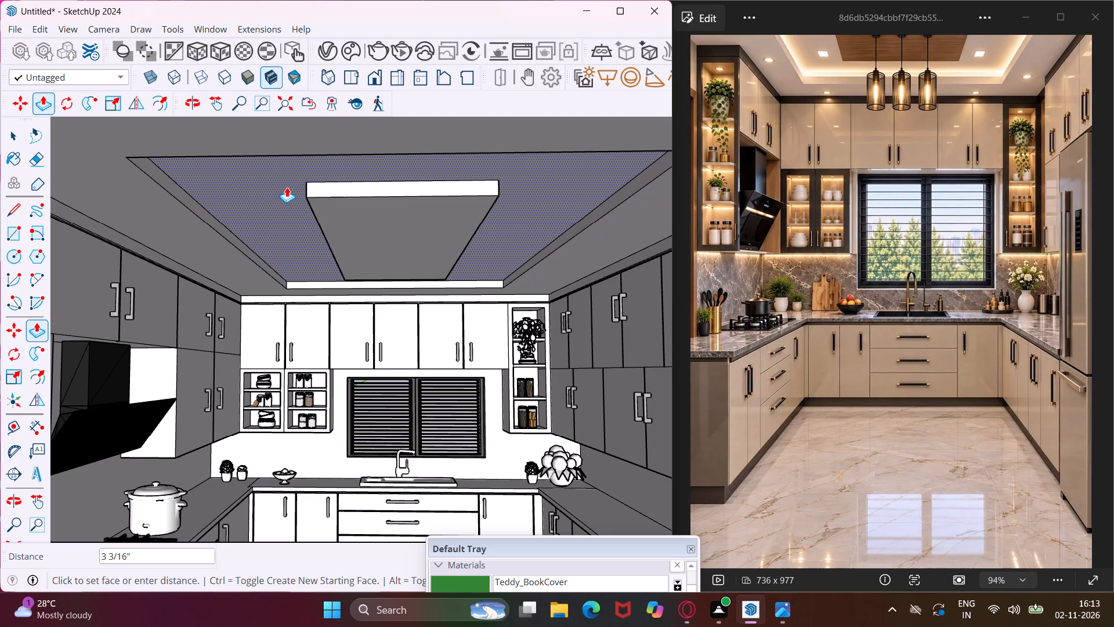
left_click(287, 187)
key("Escape")
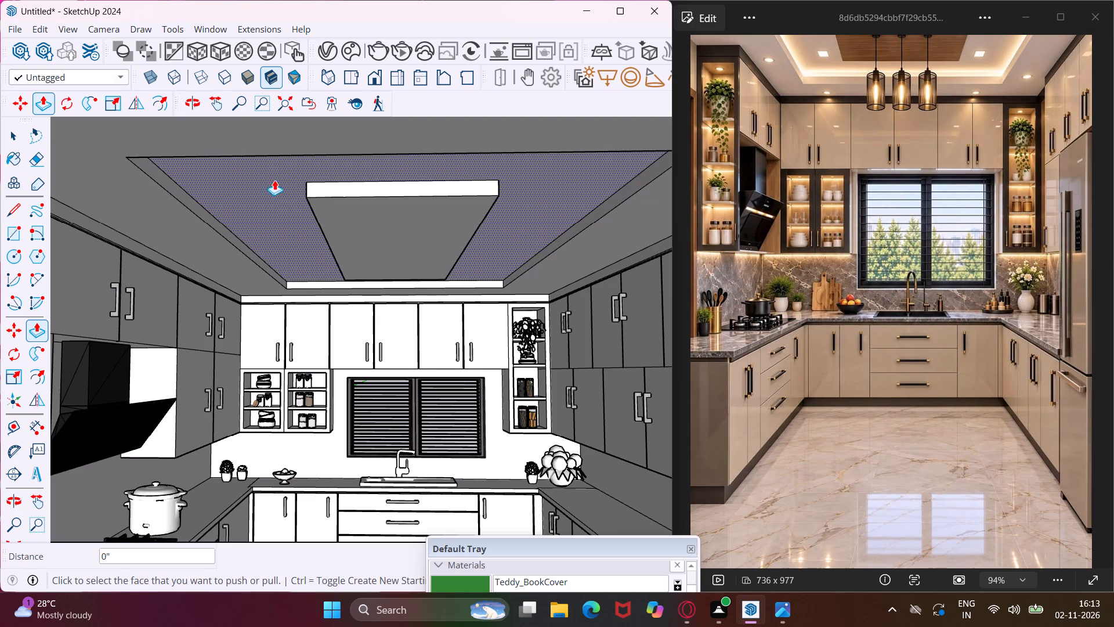
Push/Pull the ceiling border around the recess by 1 7/16" as a new starting face.
left_click(267, 140)
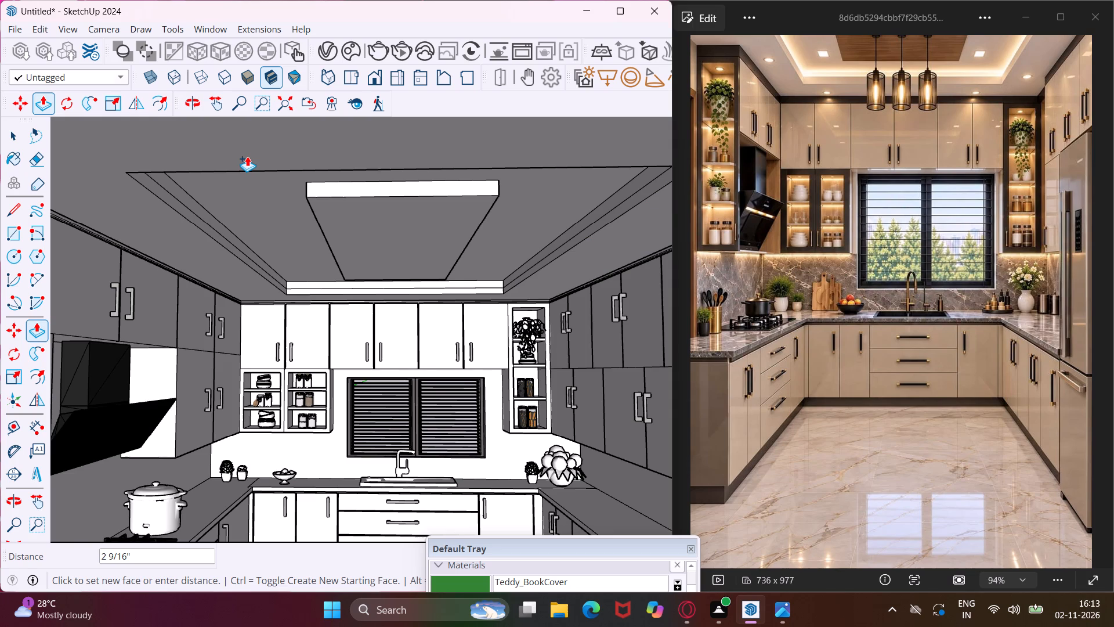
key("Escape")
scroll(189, 204, "up", 9)
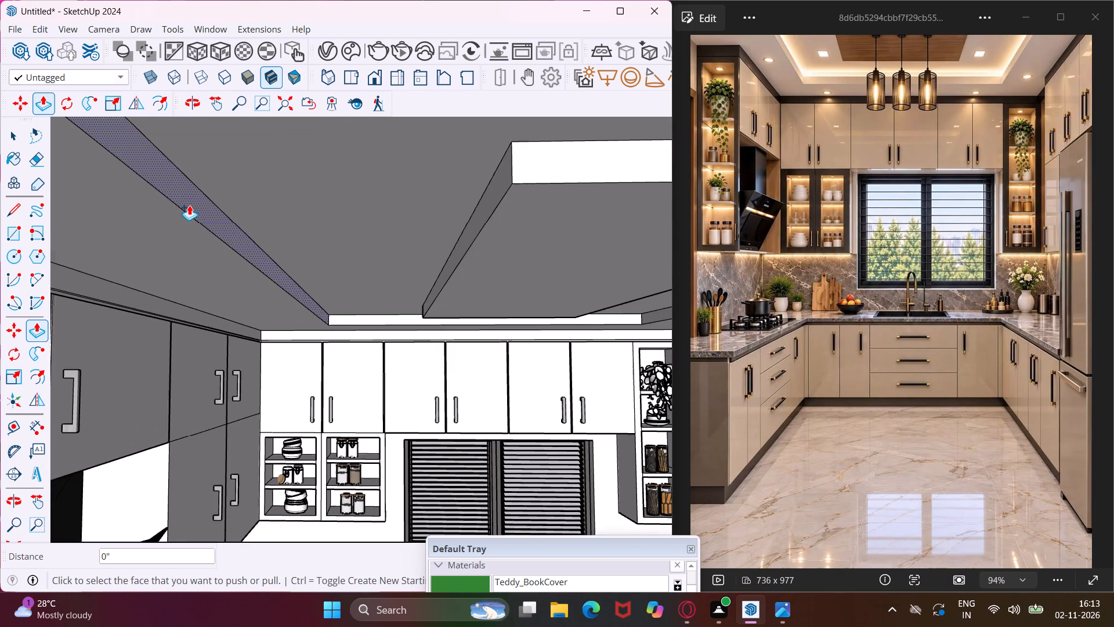
scroll(186, 211, "up", 4)
left_click(186, 222)
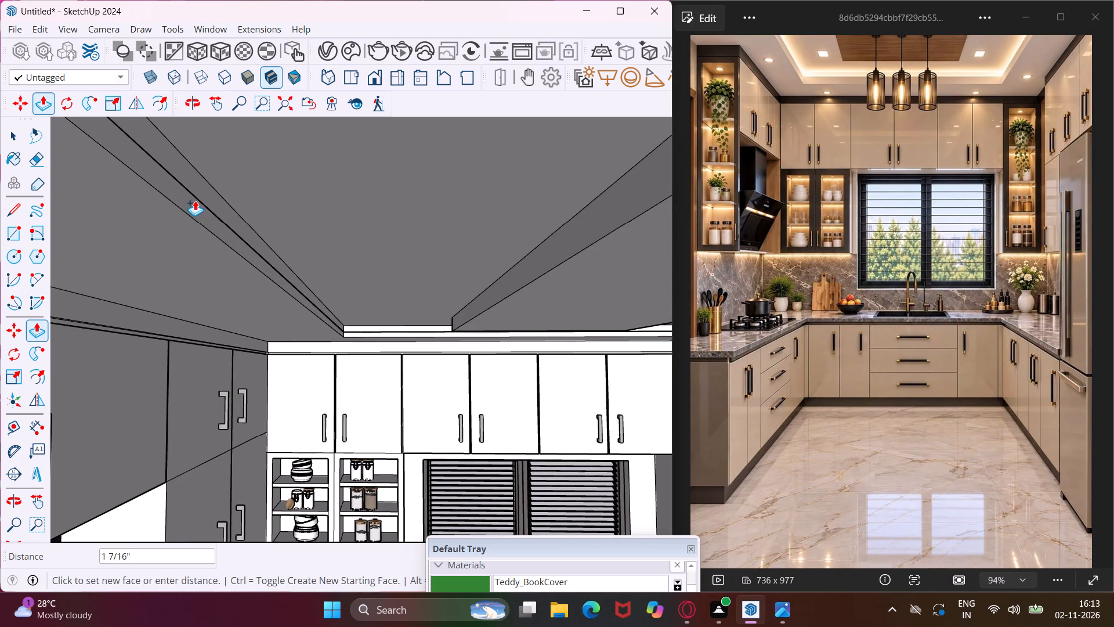
left_click(195, 200)
Repeat the 1 7/16" push on the recessed ceiling ring around the central panel.
scroll(166, 222, "down", 4)
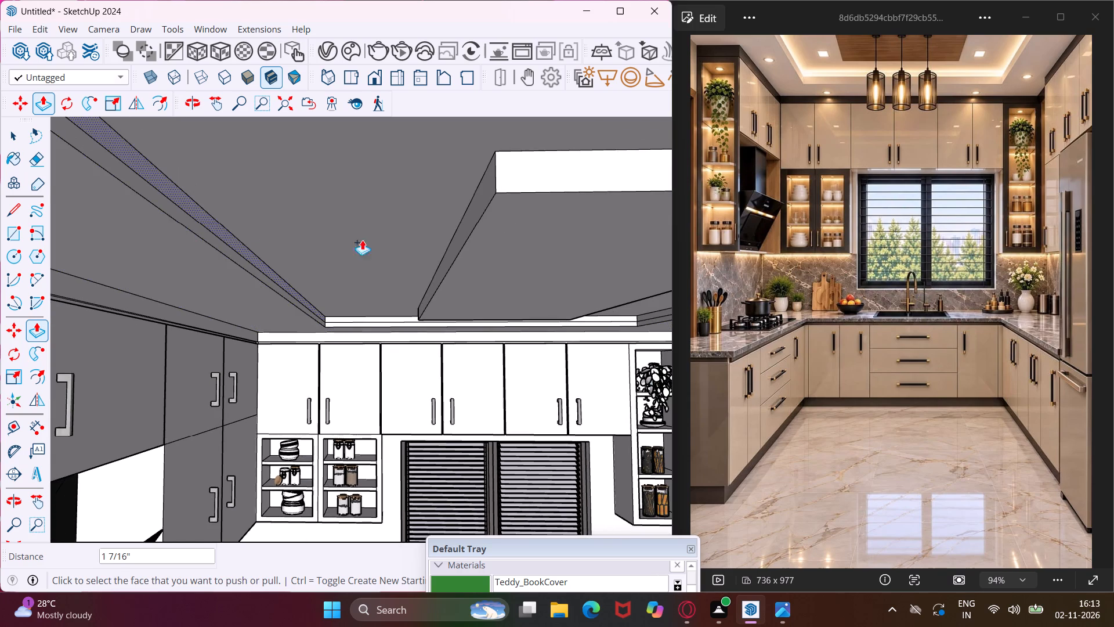
scroll(471, 224, "up", 3)
double_click(494, 225)
scroll(243, 260, "down", 2)
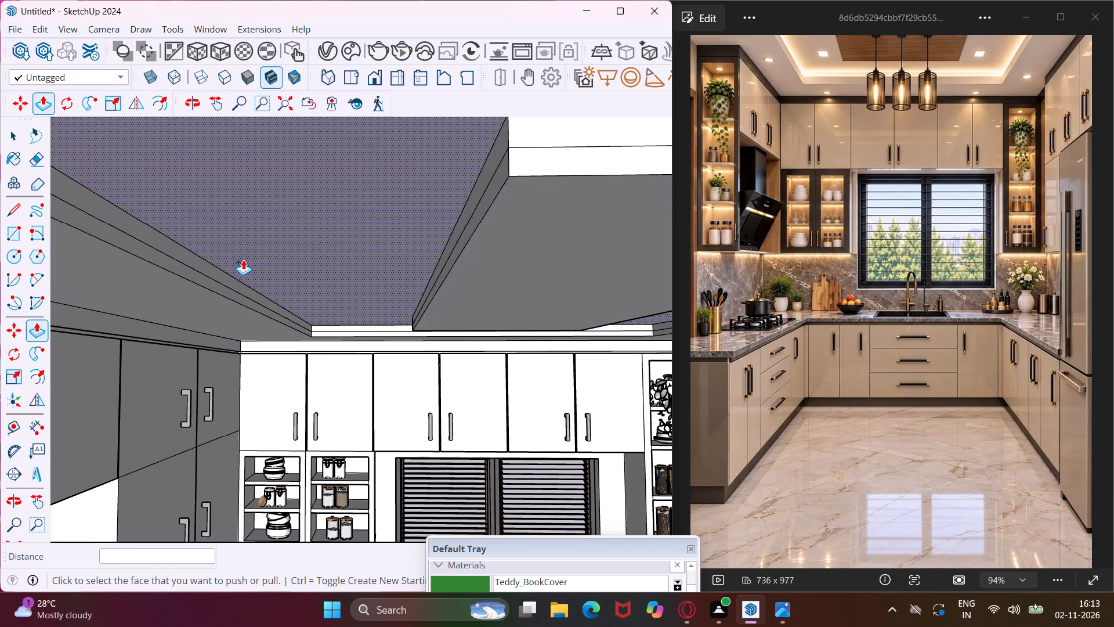
scroll(243, 260, "down", 3)
key("Escape")
key("space")
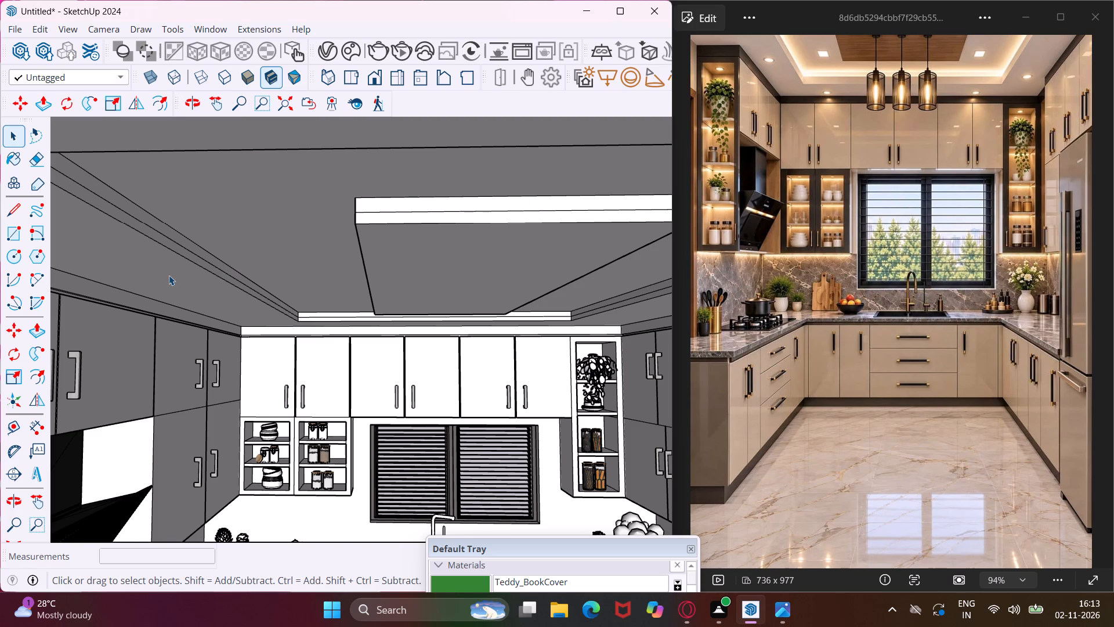
Create a new Emissive material in the V-Ray Asset Editor.
scroll(169, 275, "down", 3)
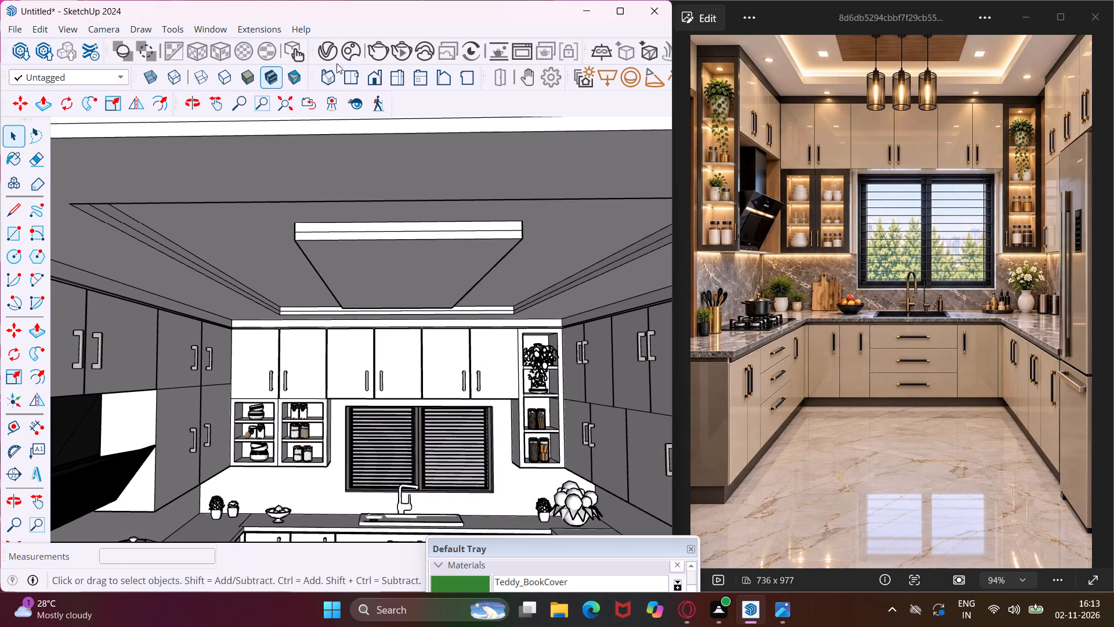
left_click(341, 56)
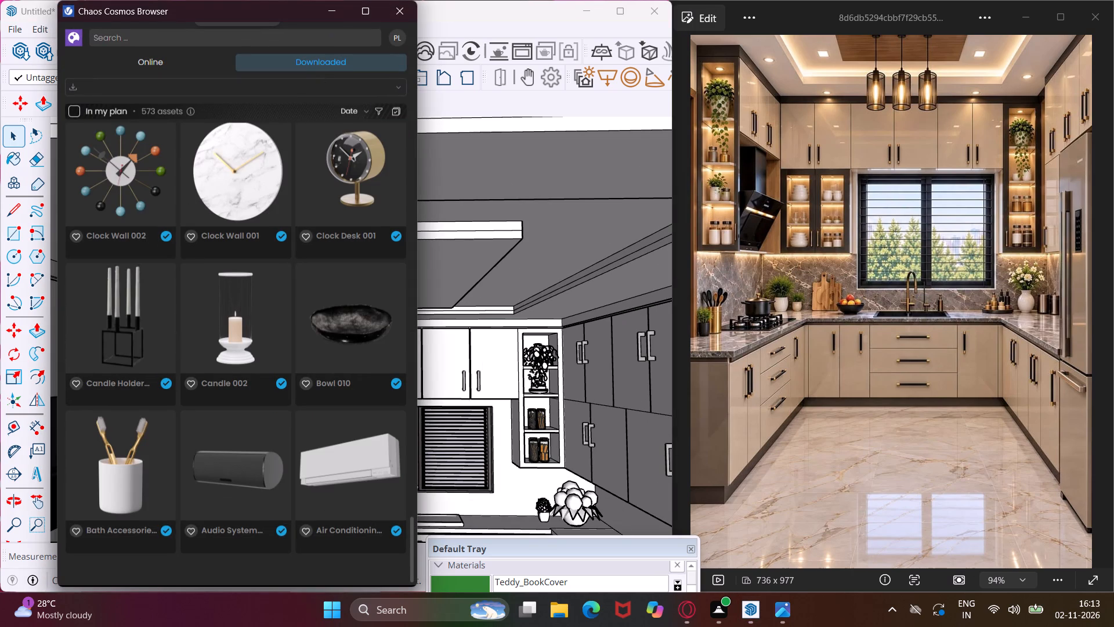
left_click(331, 18)
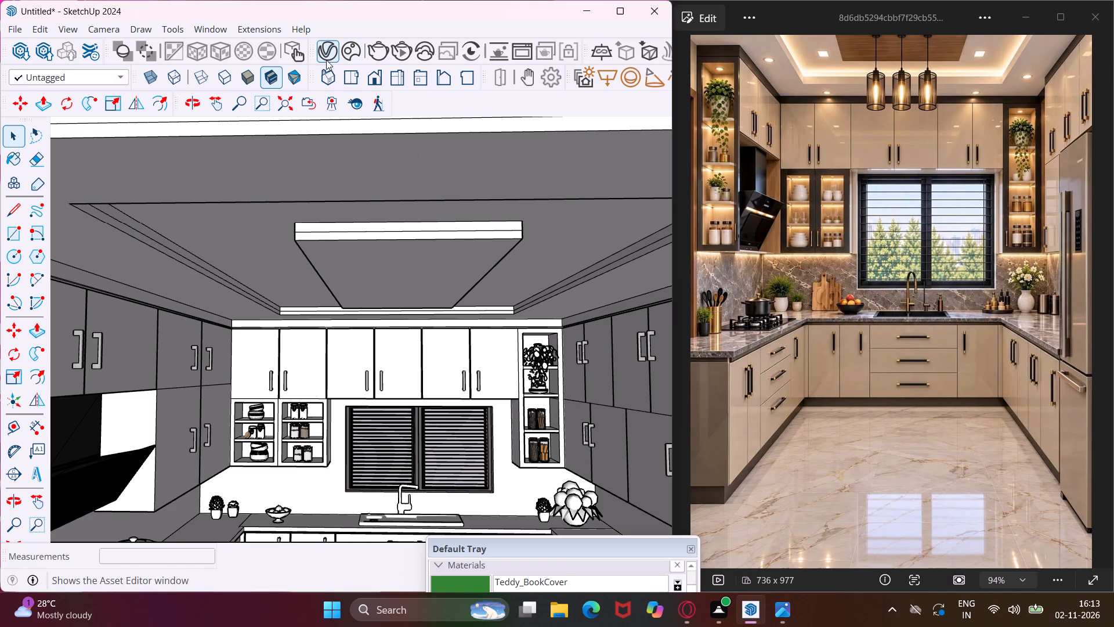
left_click(326, 56)
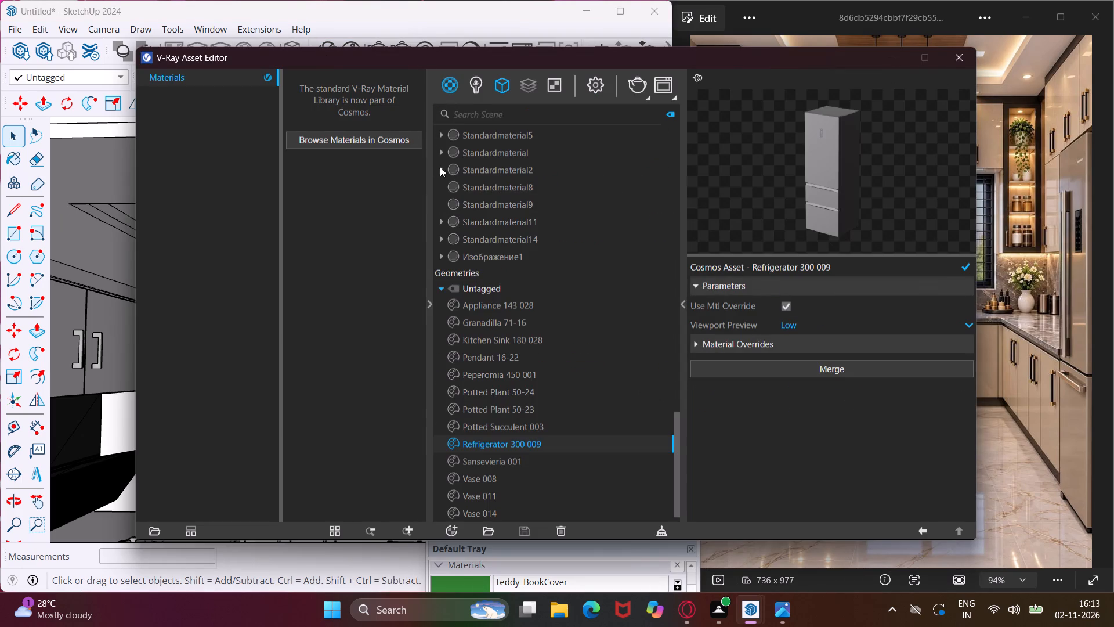
left_click(452, 527)
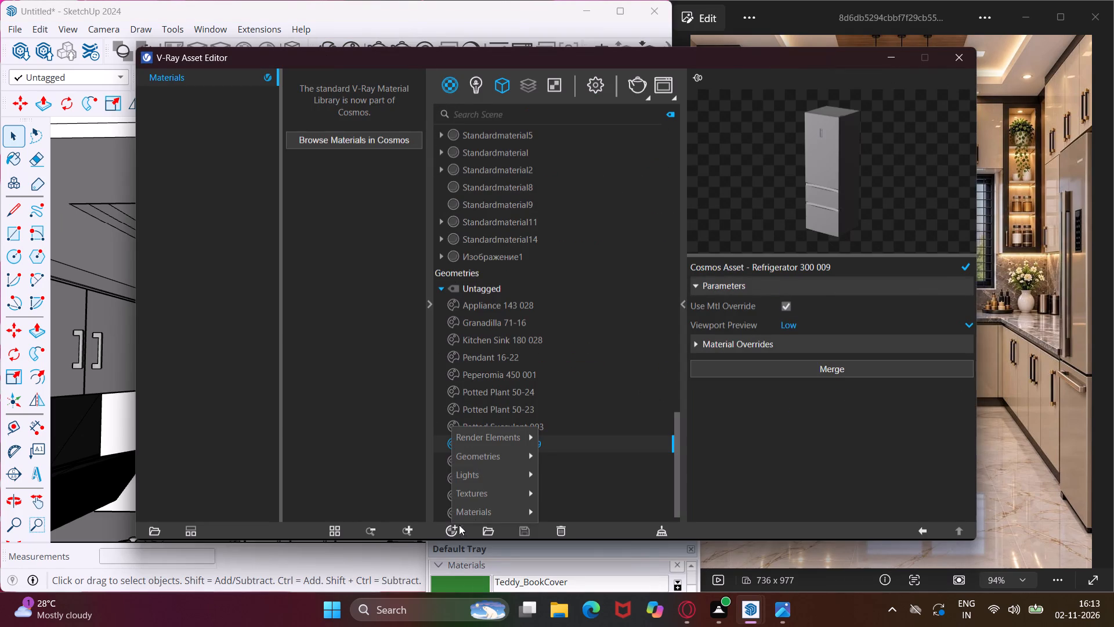
left_click(565, 305)
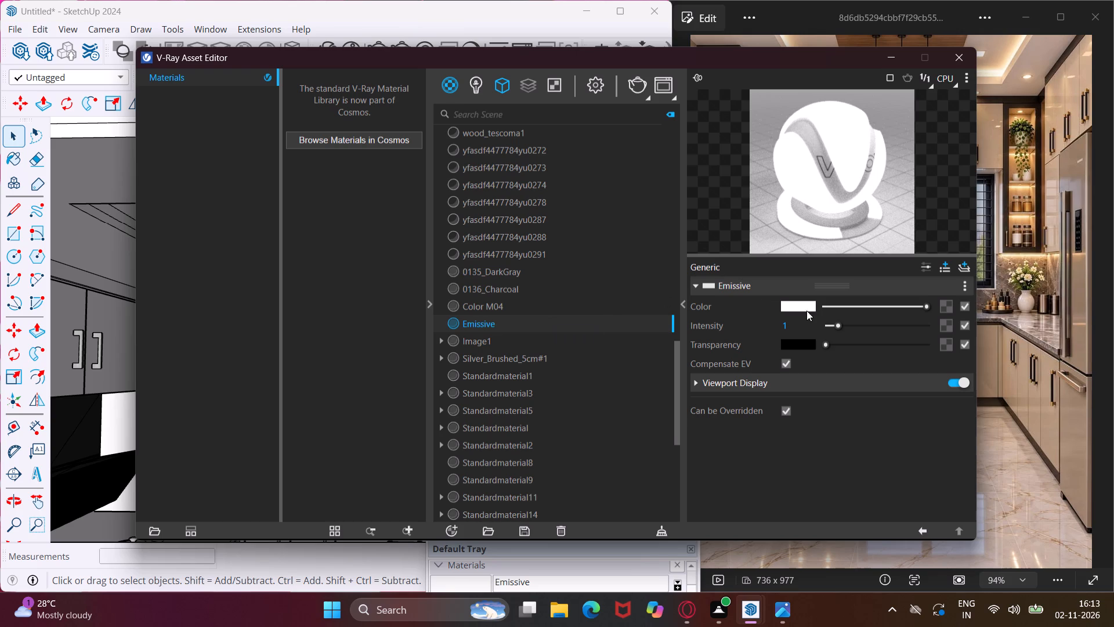
Set the Emissive material's colour to pale warm yellow (R 0.933, G 0.917, B 0.655) and put the asset editor away.
left_click(806, 305)
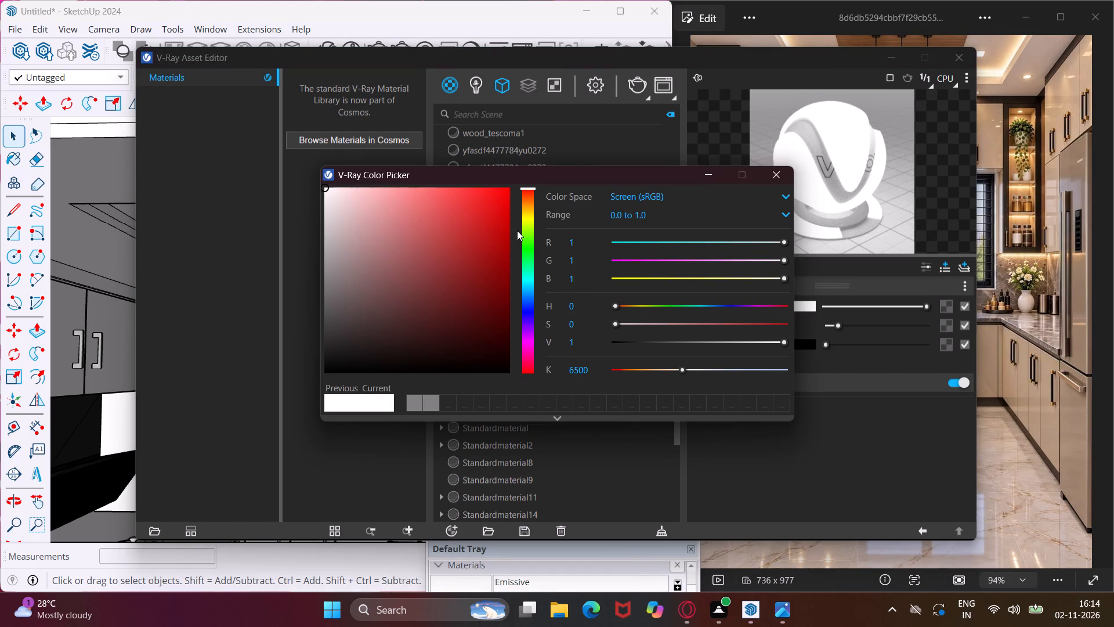
left_click(529, 217)
left_click(380, 200)
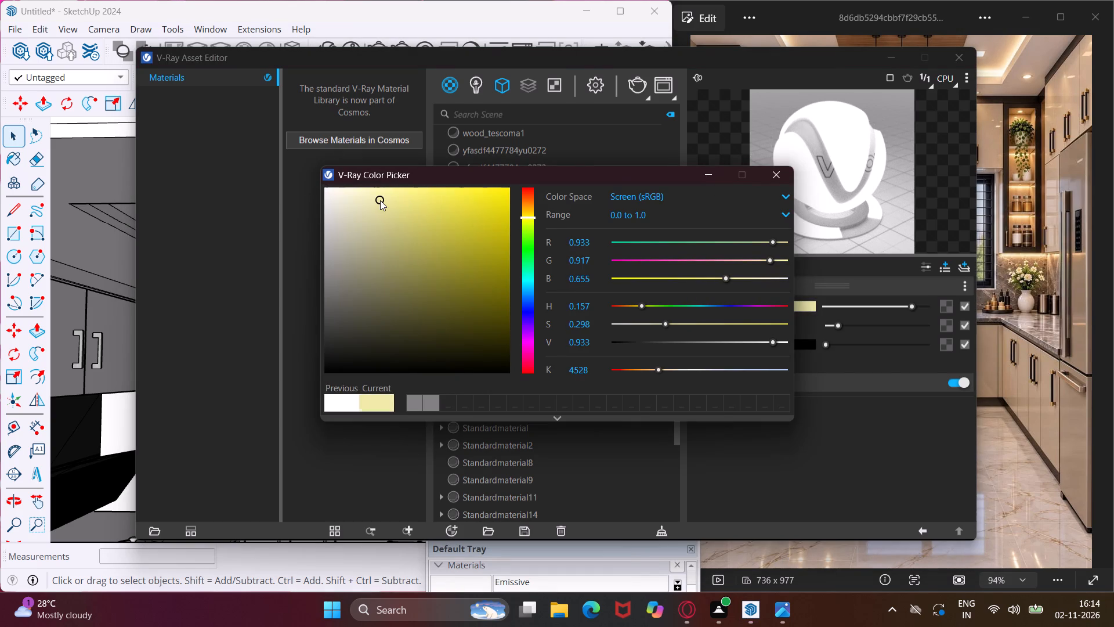
left_click(712, 174)
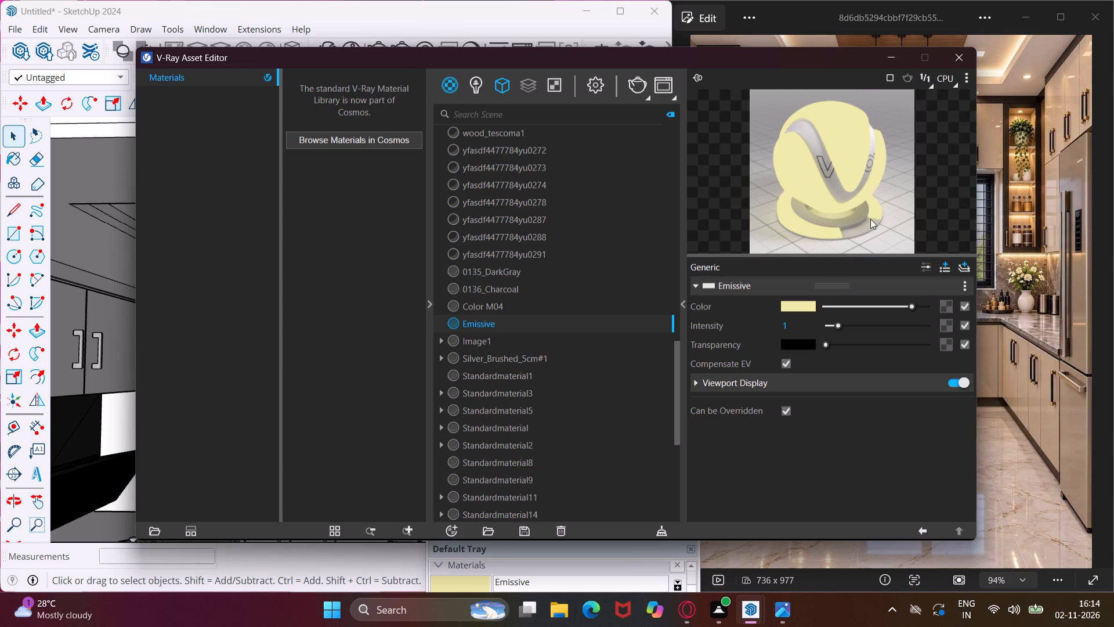
double_click(504, 320)
left_click(880, 57)
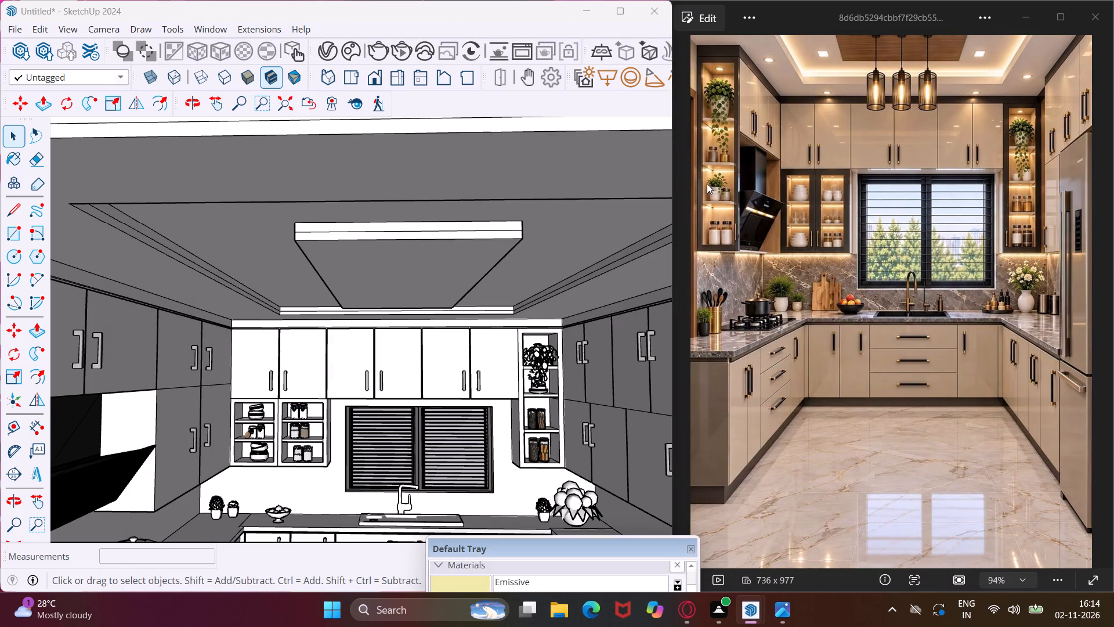
Paint the upper side band of the hanging ceiling panel with Emissive on its front and both adjoining sides.
left_click(483, 581)
scroll(346, 218, "up", 5)
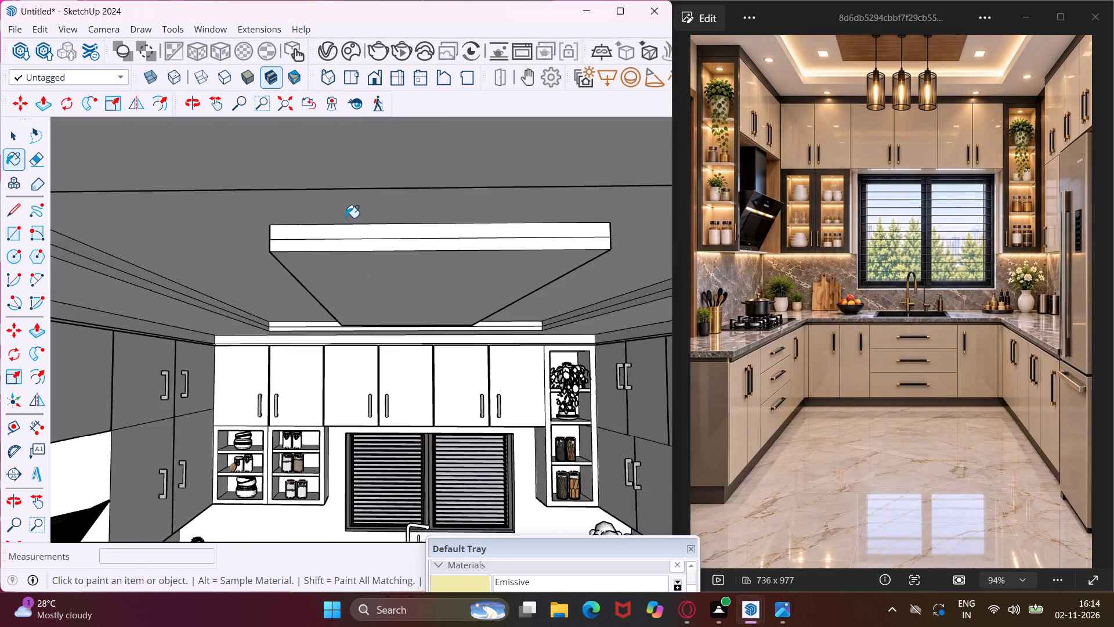
scroll(346, 218, "up", 8)
left_click(347, 239)
middle_click_drag(287, 245, 410, 251)
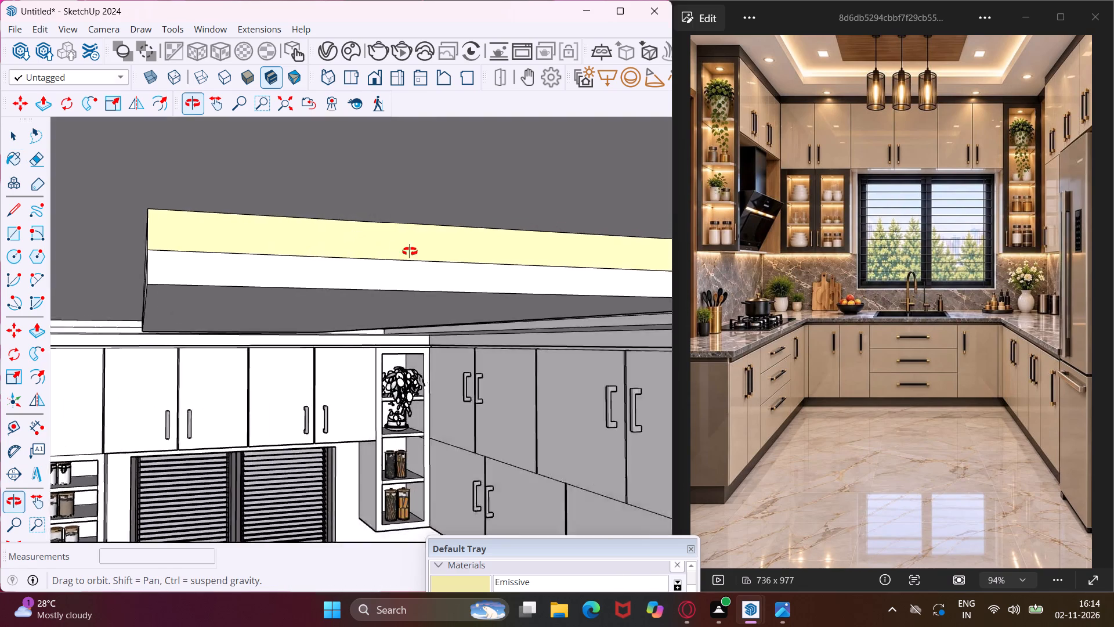
middle_click_drag(410, 251, 484, 237)
left_click(165, 217)
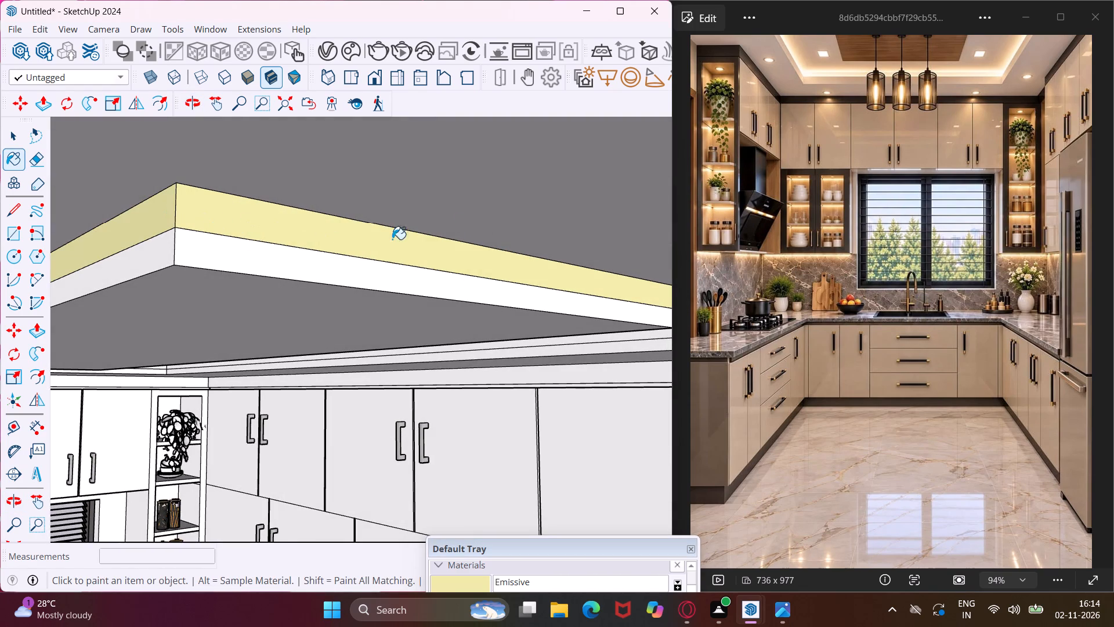
scroll(473, 254, "down", 3)
middle_click_drag(494, 268, 143, 256)
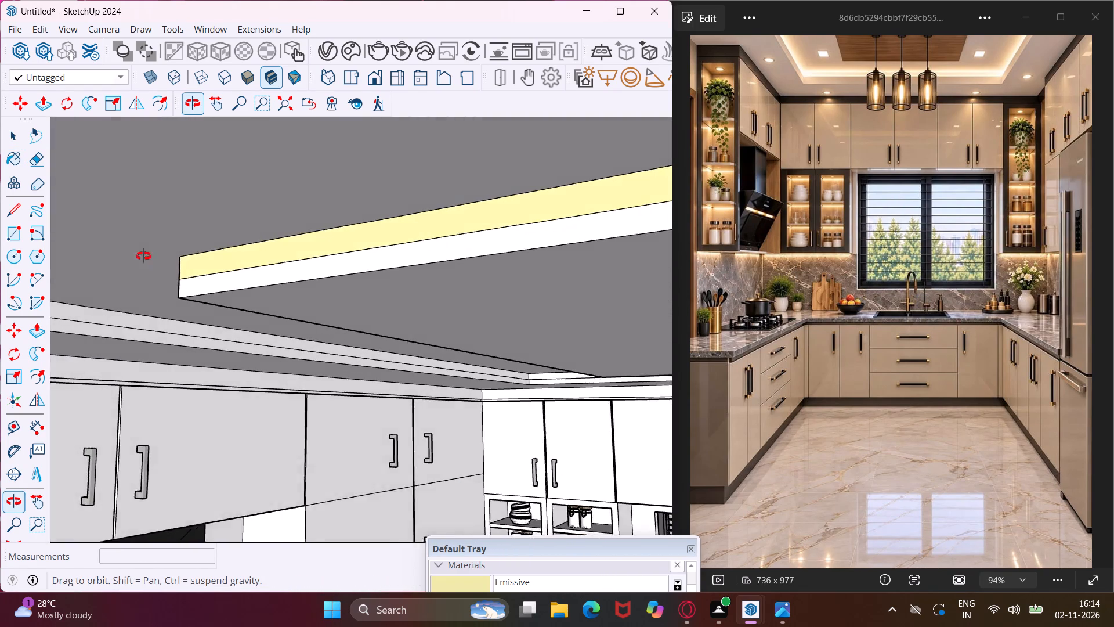
middle_click_drag(143, 256, 139, 255)
scroll(200, 254, "down", 3)
scroll(573, 205, "up", 2)
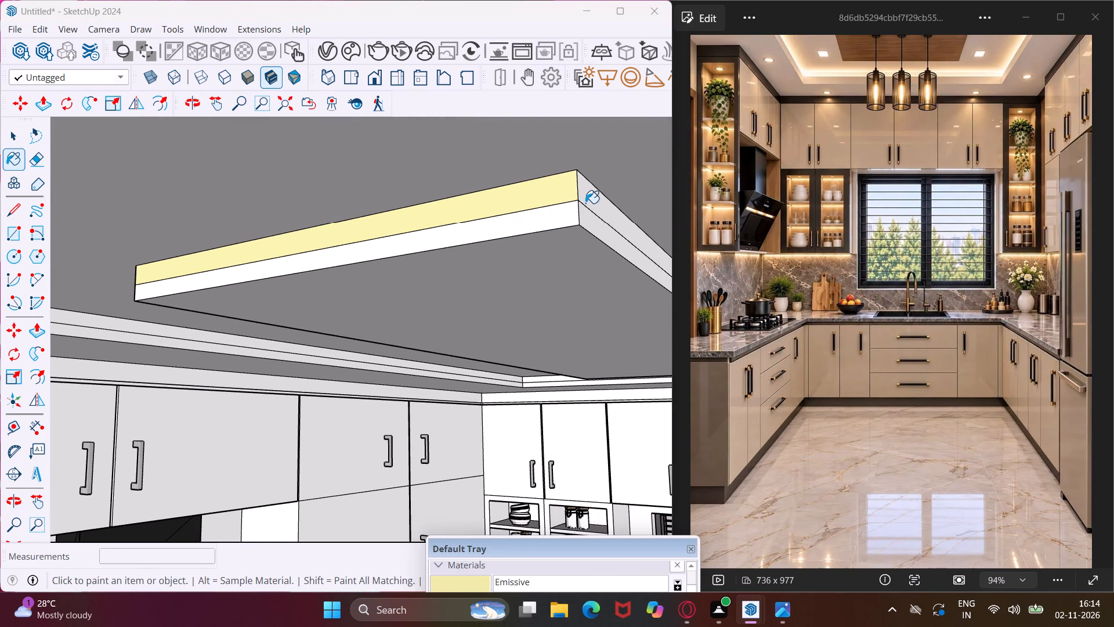
left_click(587, 203)
Paint the upper band of the ceiling recess with Emissive along both long sides and the window-wall side.
scroll(237, 352, "up", 7)
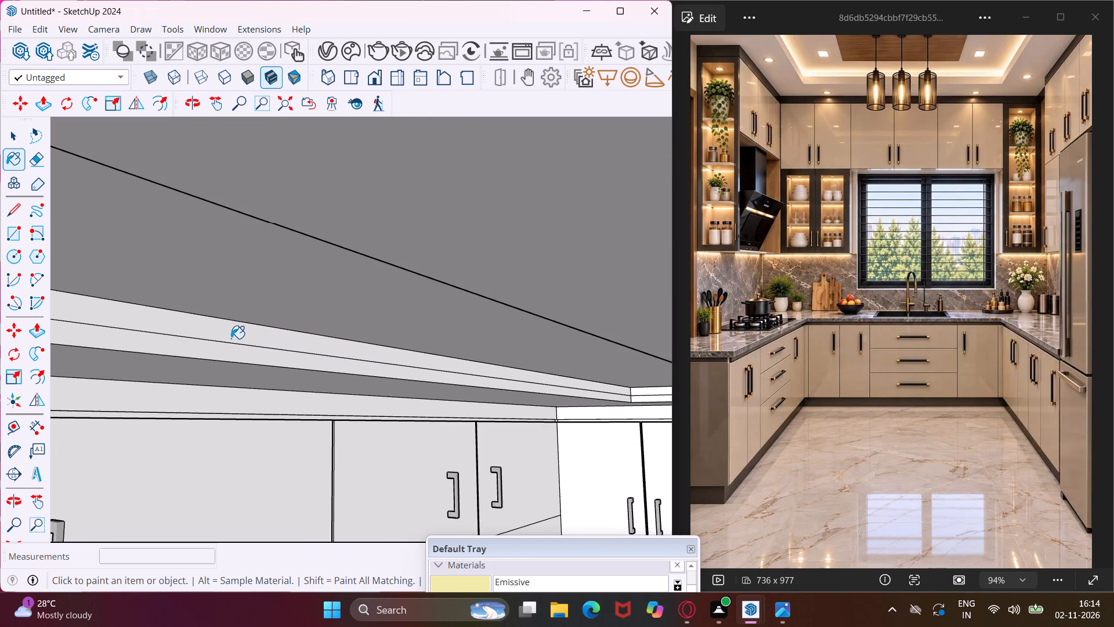
left_click(231, 338)
scroll(231, 338, "down", 3)
scroll(613, 373, "up", 7)
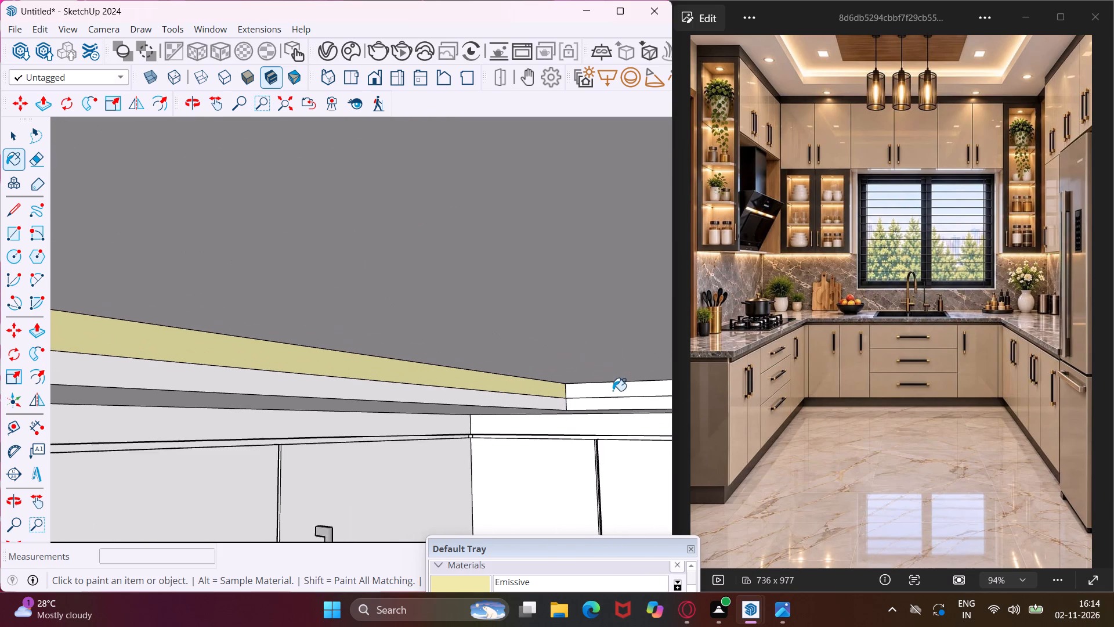
scroll(613, 391, "up", 4)
left_click(612, 392)
scroll(327, 410, "down", 12)
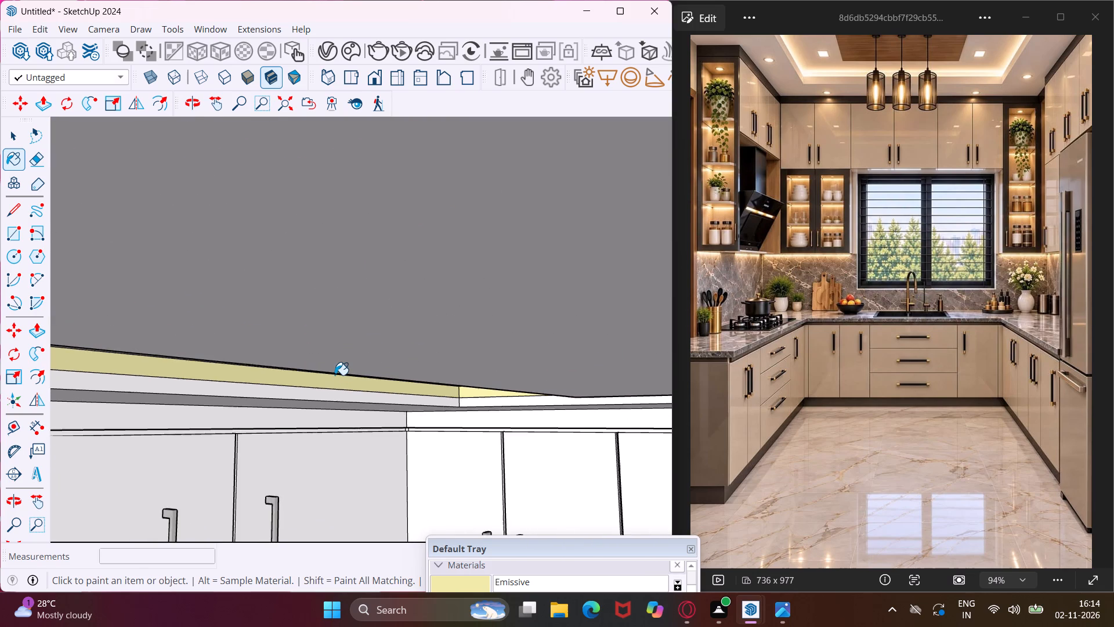
scroll(335, 375, "down", 11)
middle_click_drag(349, 372, 520, 382)
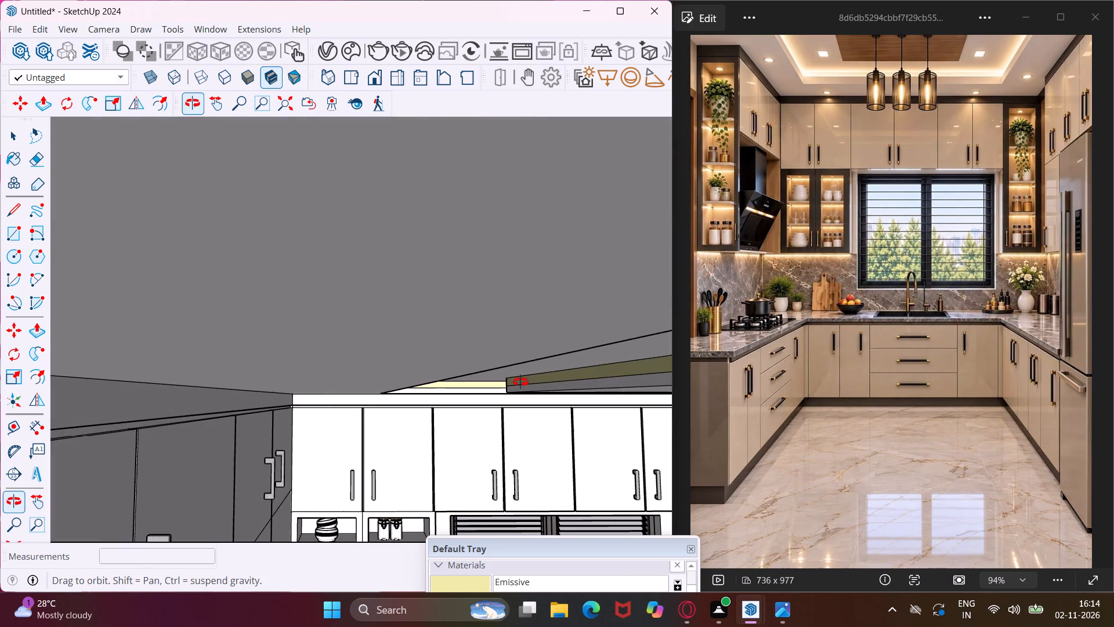
middle_click_drag(520, 382, 478, 356)
scroll(424, 349, "down", 12)
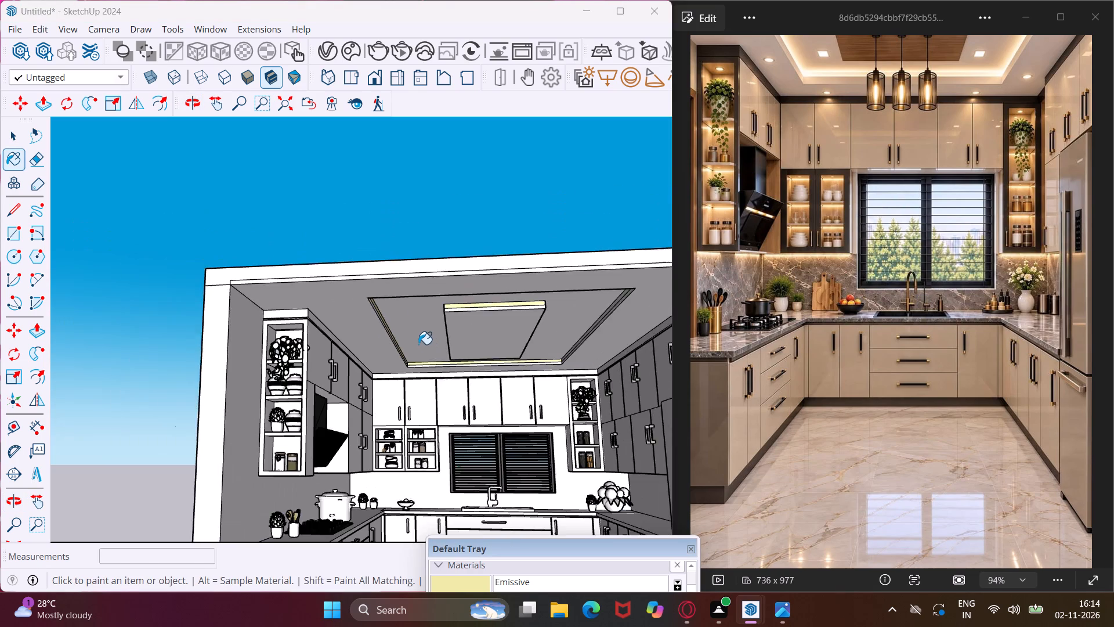
scroll(418, 344, "down", 3)
scroll(549, 333, "up", 17)
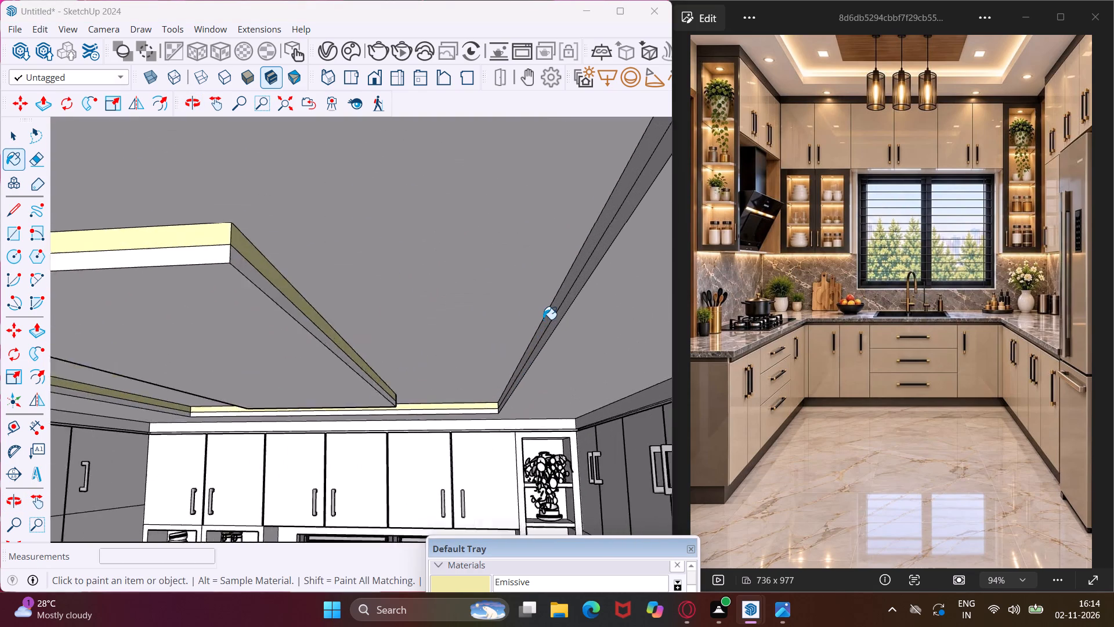
scroll(543, 319, "up", 2)
left_click(546, 319)
Paint the rear light strips in the top two compartments of the open shelf unit beside the hood with Emissive.
scroll(523, 326, "down", 13)
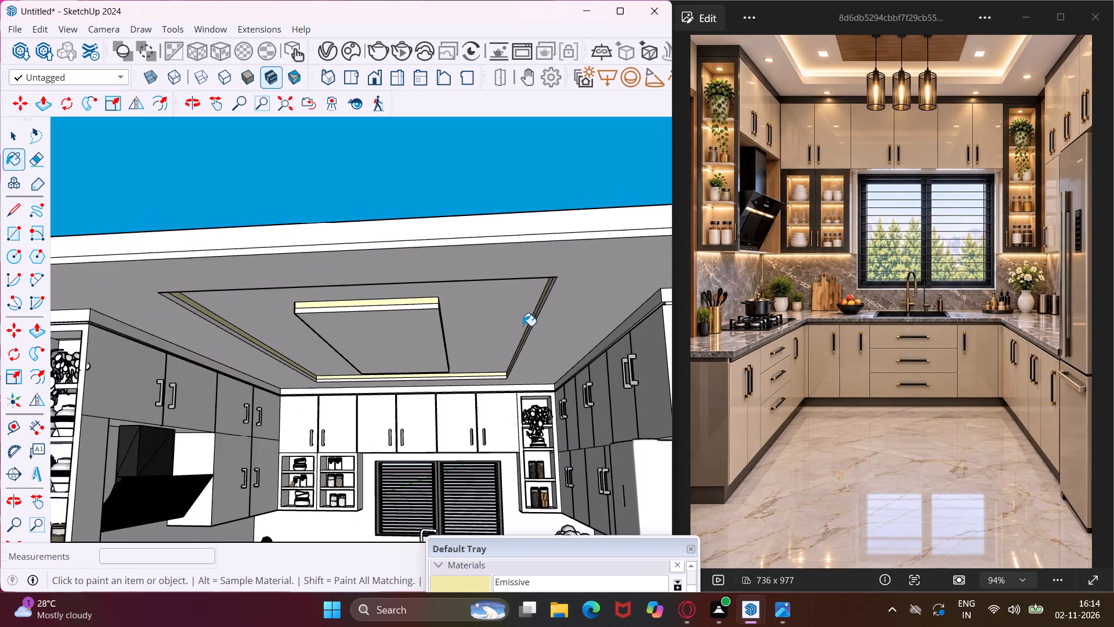
scroll(523, 326, "down", 6)
scroll(278, 324, "up", 6)
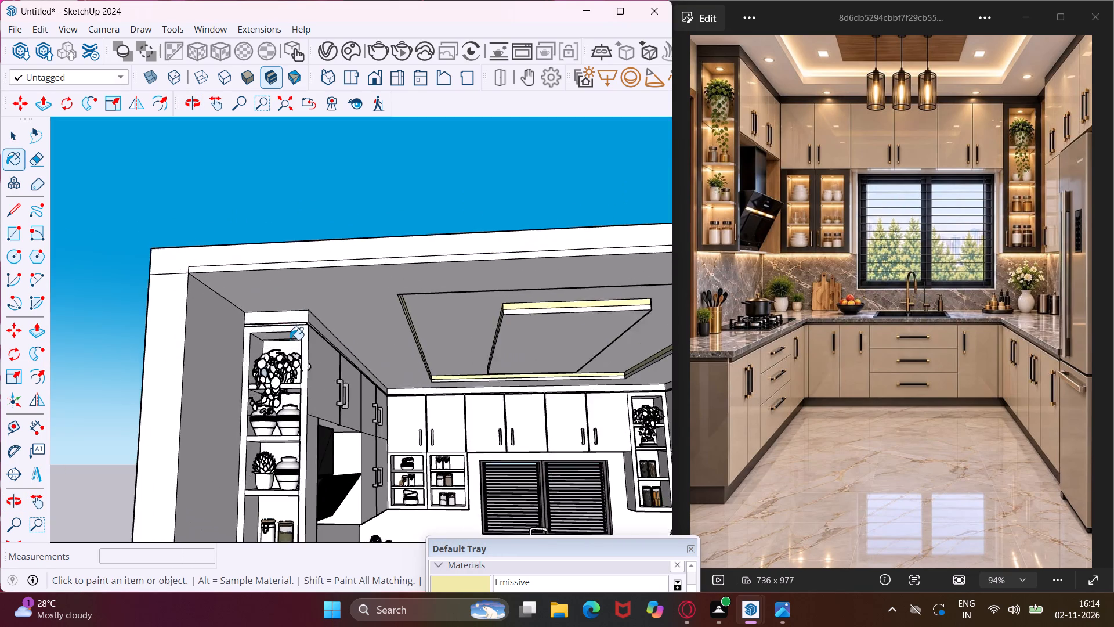
scroll(290, 343, "up", 19)
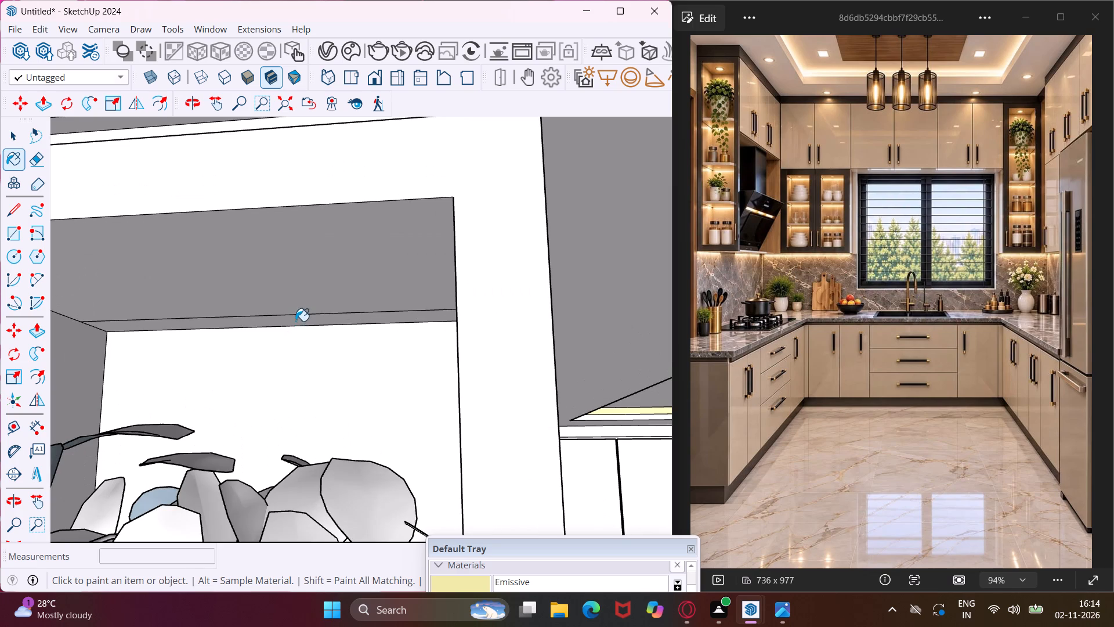
left_click(295, 321)
scroll(296, 319, "down", 17)
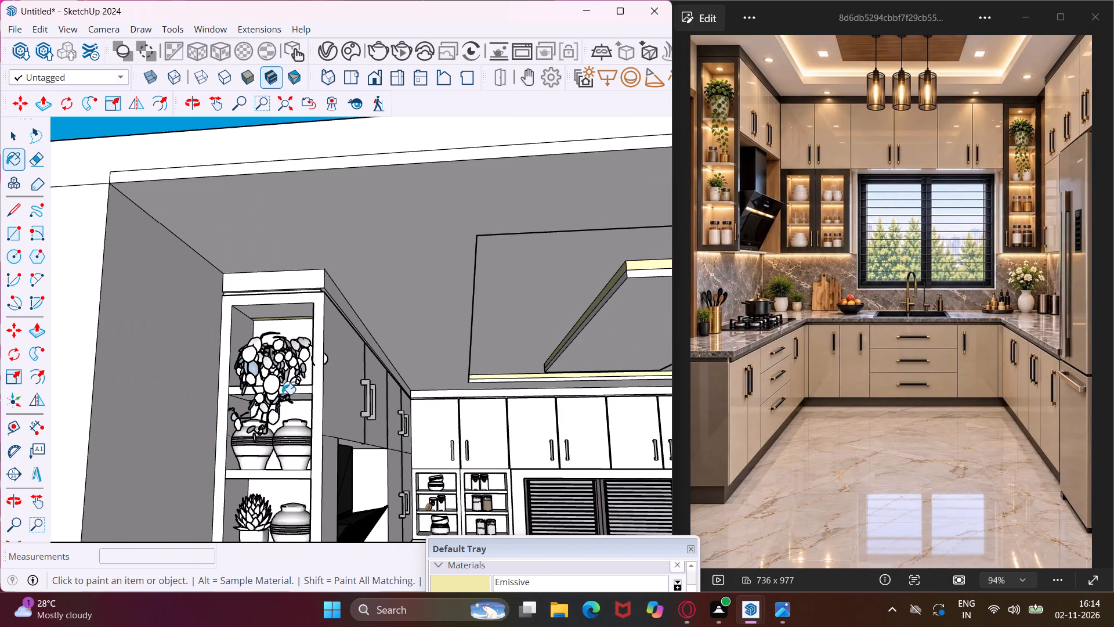
middle_click_drag(302, 410, 306, 376)
scroll(305, 381, "up", 6)
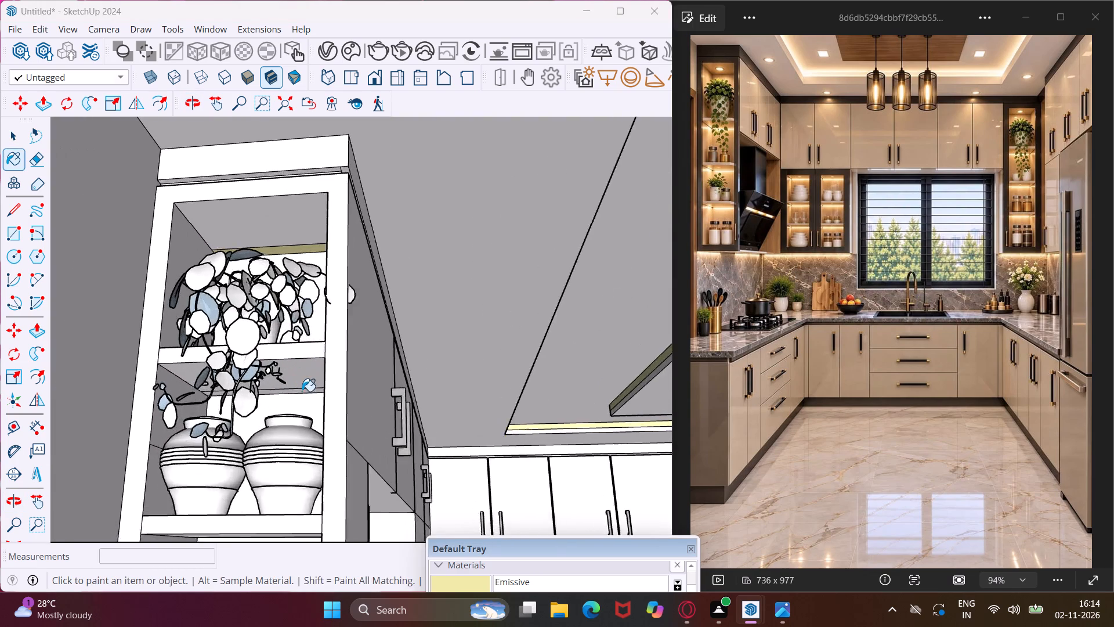
scroll(302, 391, "up", 6)
left_click(302, 394)
Paint the rear light strips in the lower two compartments of the same open shelf unit with Emissive.
scroll(301, 355, "down", 13)
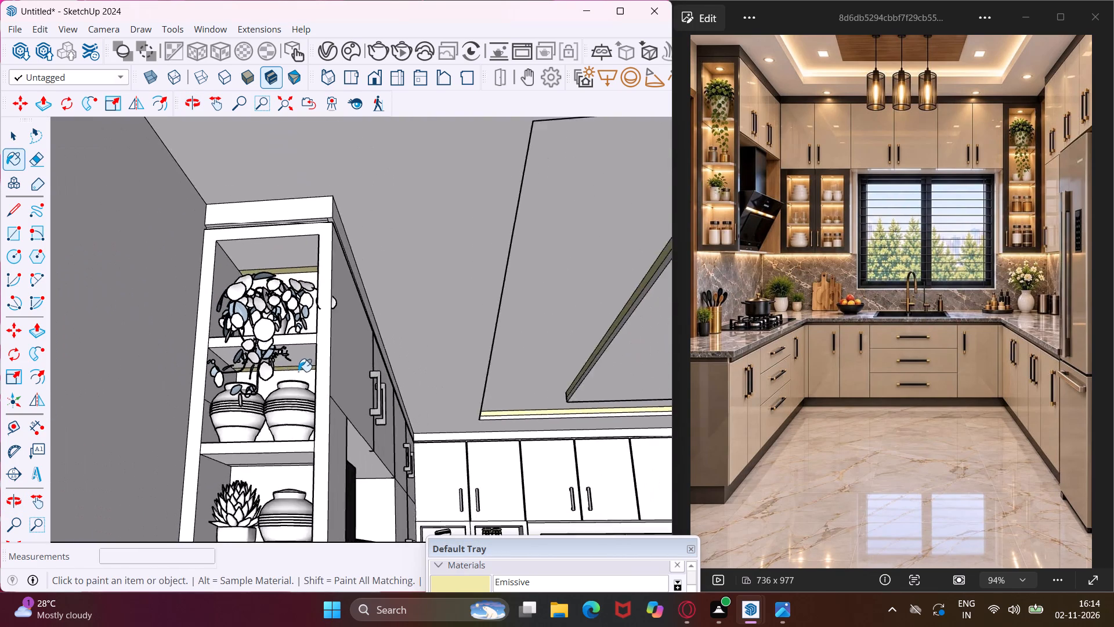
scroll(294, 378, "down", 5)
scroll(280, 452, "up", 14)
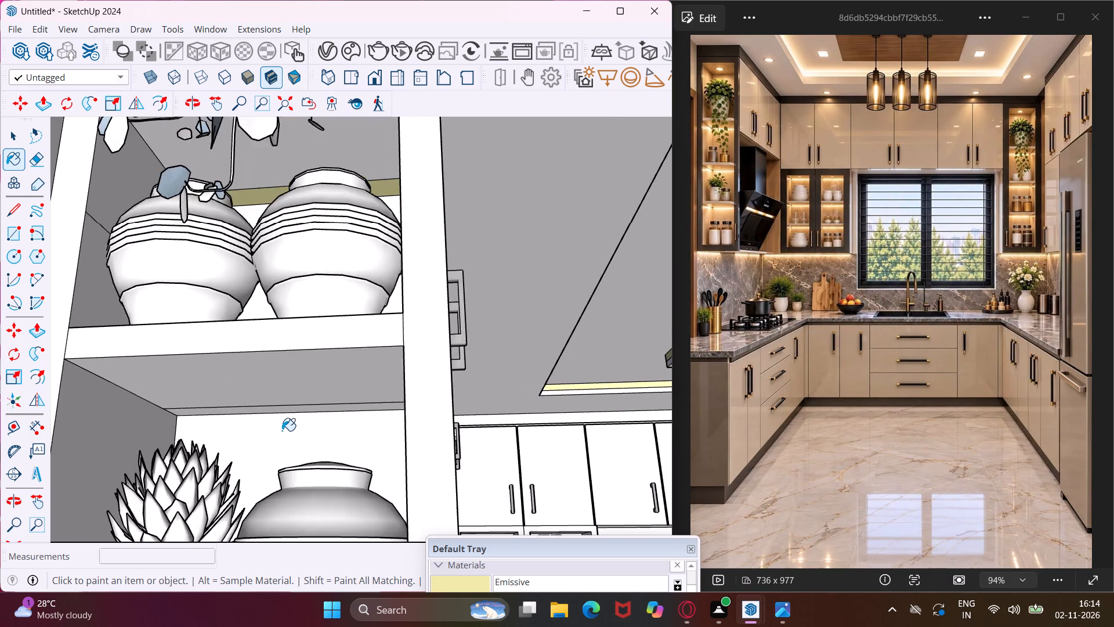
scroll(282, 431, "up", 4)
left_click(291, 404)
scroll(270, 392, "down", 10)
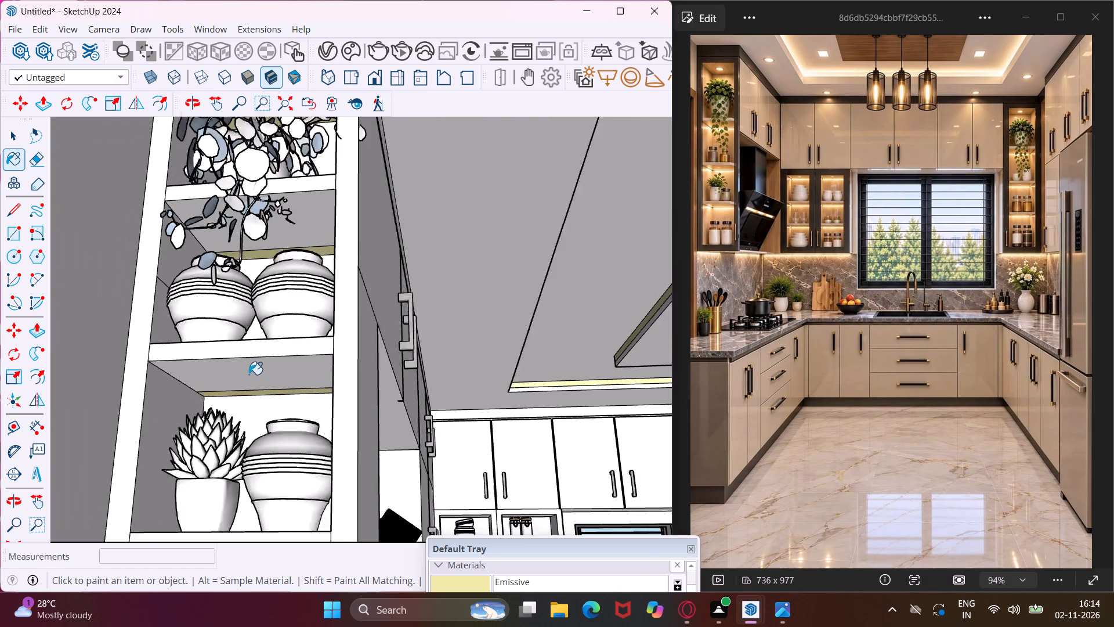
scroll(249, 374, "down", 11)
scroll(241, 442, "up", 10)
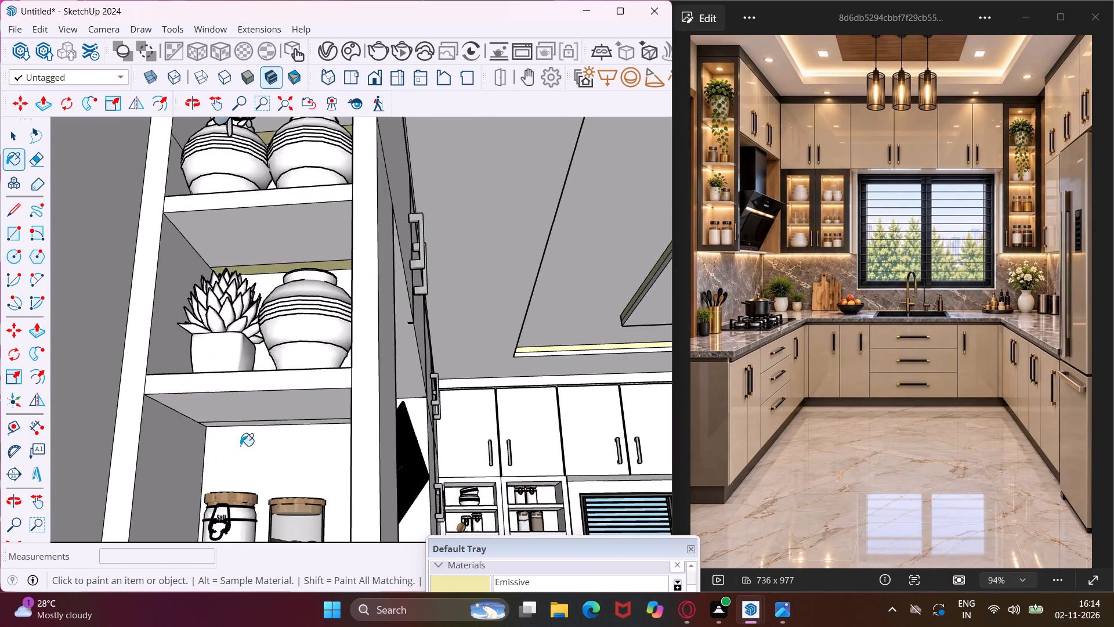
scroll(240, 446, "up", 8)
left_click(261, 402)
Paint the rear strips beneath the open shelf unit and beneath the hood area with Emissive.
scroll(229, 415, "down", 6)
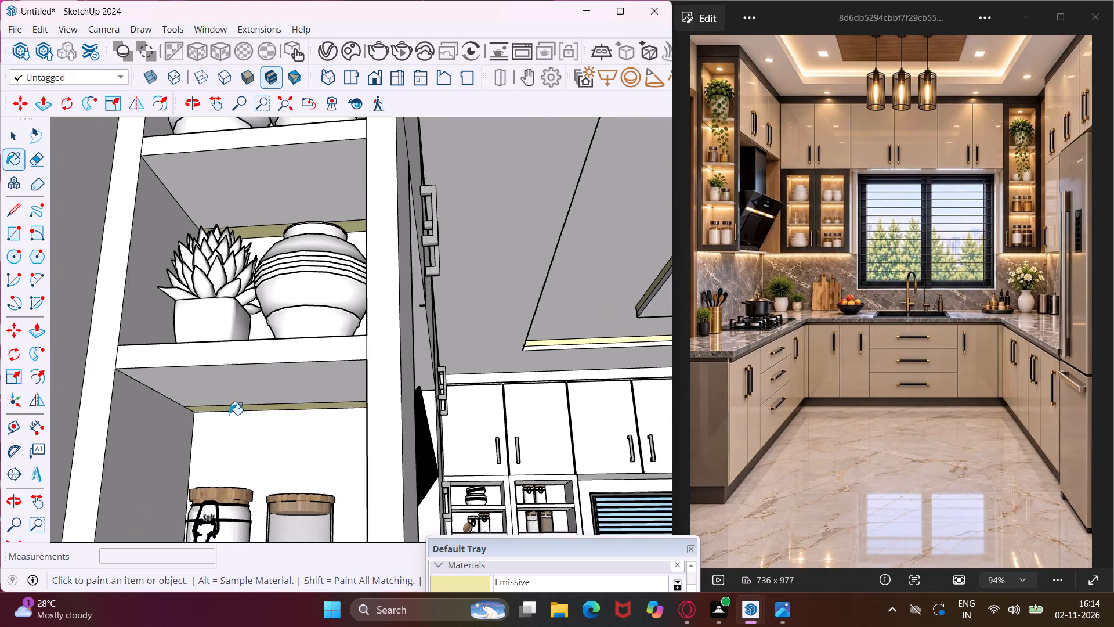
scroll(228, 401, "down", 12)
scroll(199, 477, "up", 8)
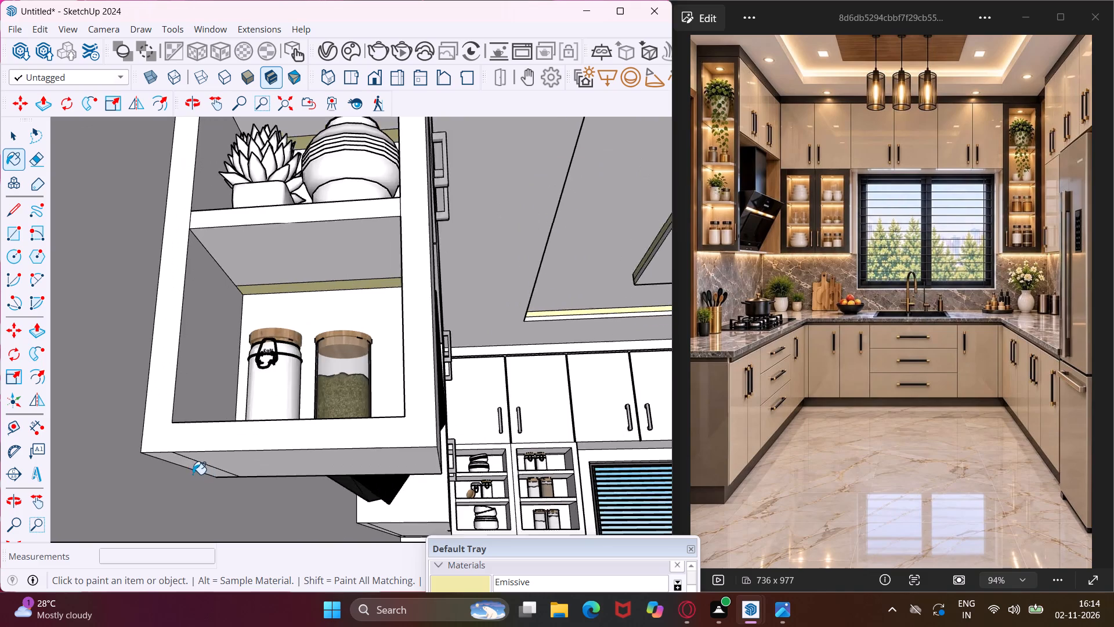
scroll(193, 474, "up", 6)
left_click(179, 458)
scroll(138, 460, "down", 10)
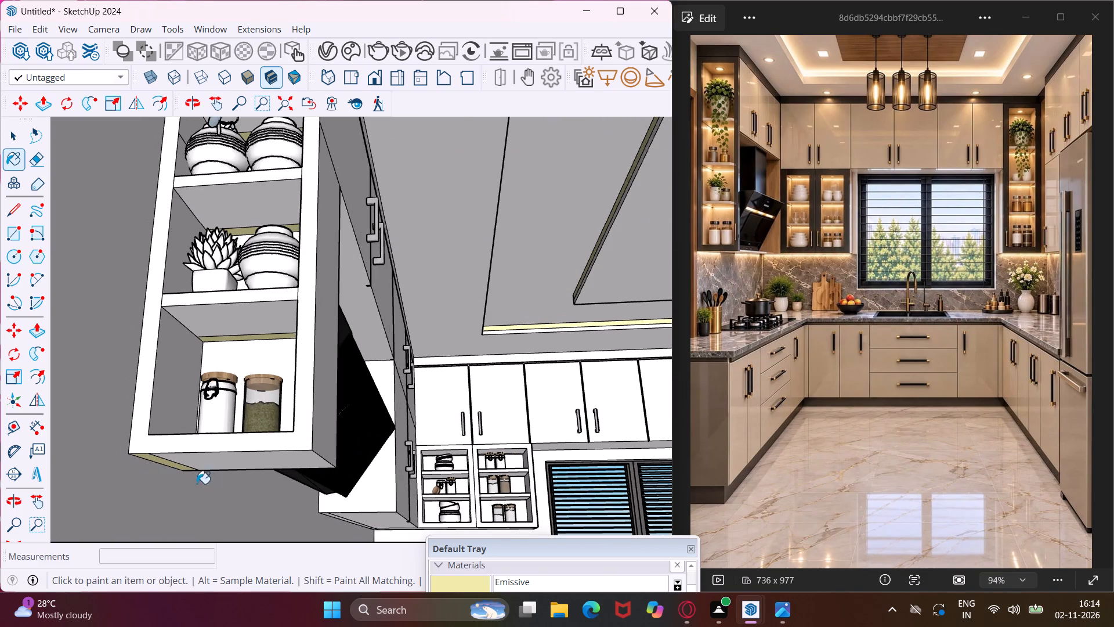
scroll(331, 518, "up", 13)
left_click(309, 500)
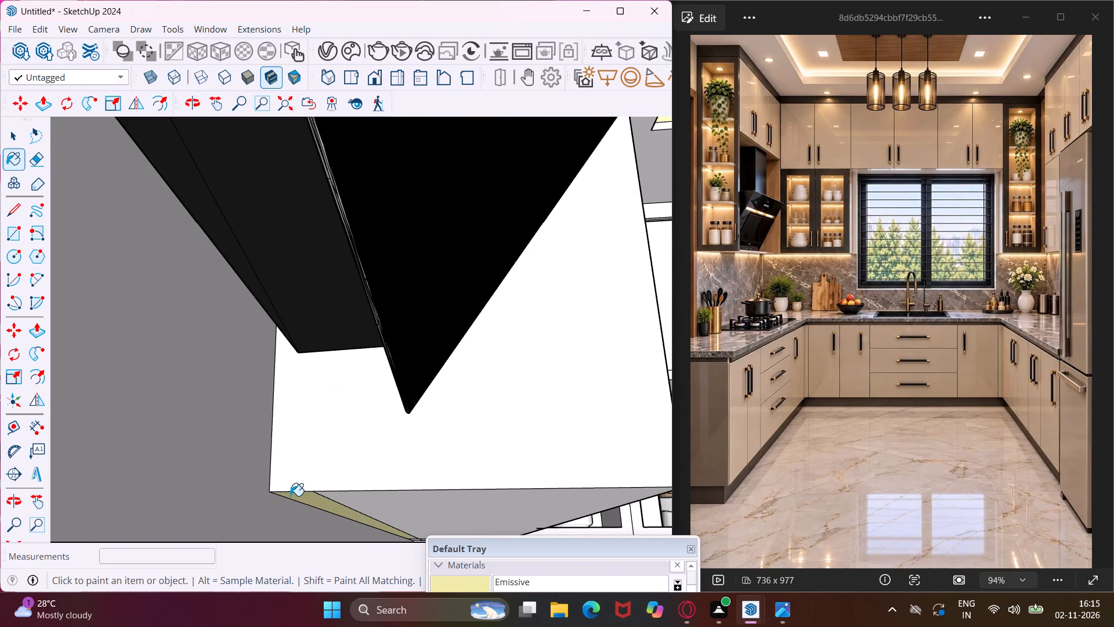
Apply Emissive to the remaining under-cabinet strip at the corner and the strip beneath the window-wall cabinets.
scroll(166, 475, "down", 15)
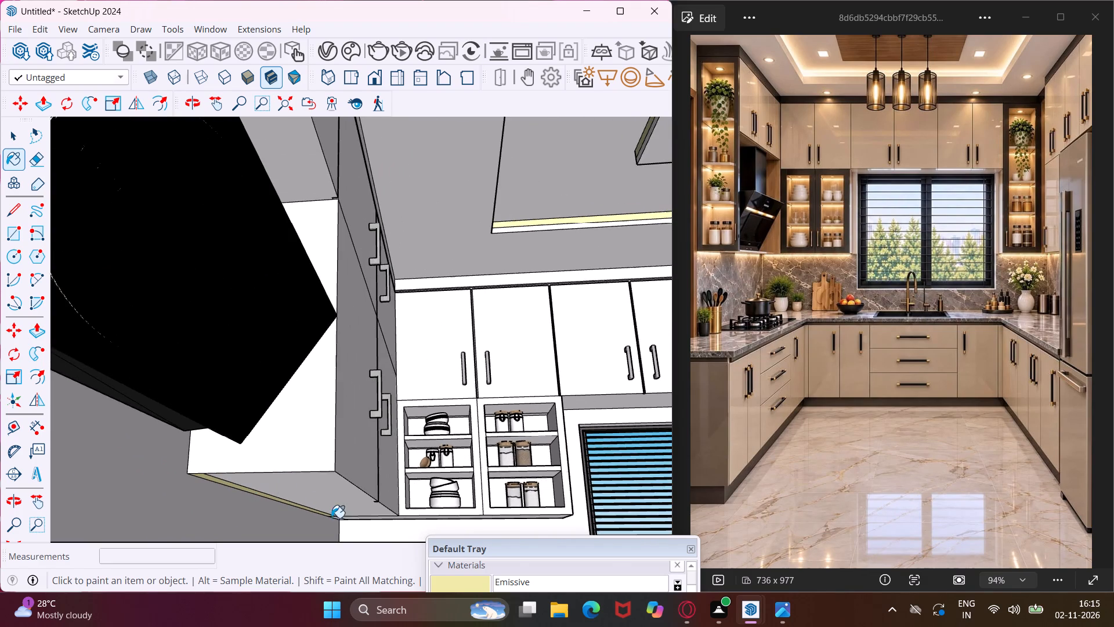
scroll(335, 524, "up", 17)
left_click(340, 498)
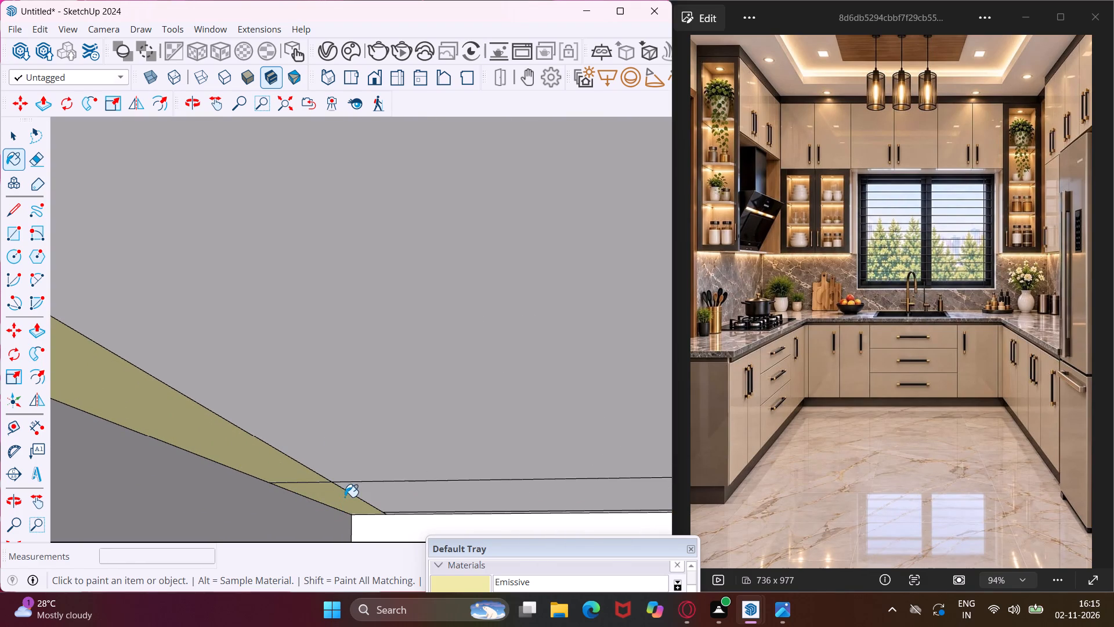
middle_click_drag(343, 487, 221, 437)
scroll(221, 437, "up", 1)
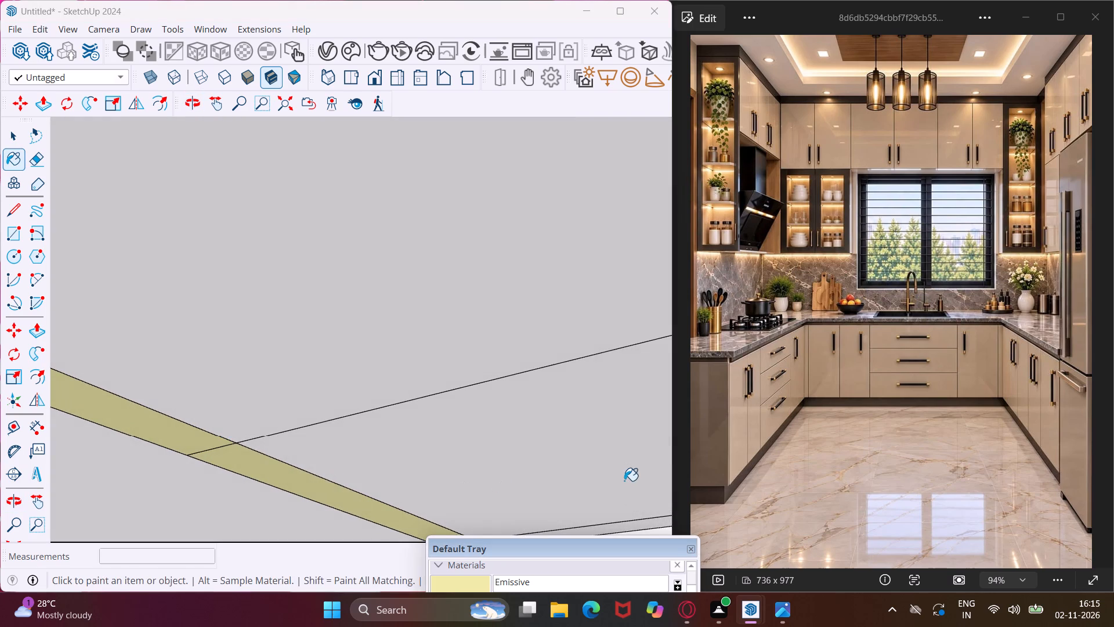
scroll(623, 481, "down", 4)
scroll(638, 515, "up", 3)
left_click(636, 516)
Paint the rear light strips in the middle and bottom compartments of both columns of the crockery shelf unit beside the window with Emissive.
scroll(275, 470, "down", 4)
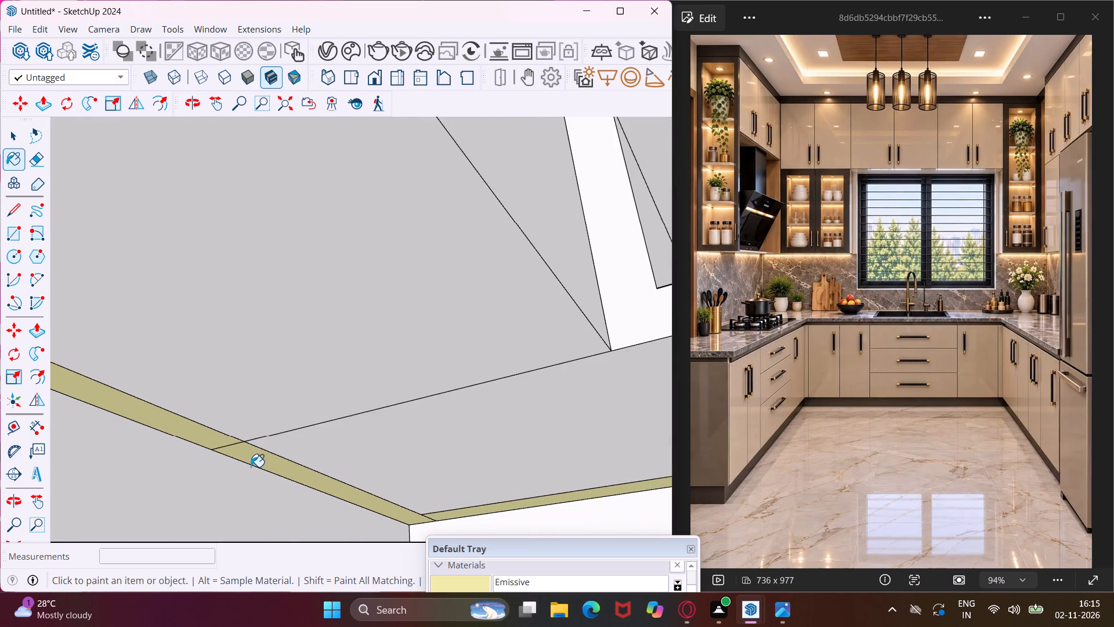
scroll(244, 466, "down", 11)
scroll(476, 349, "up", 3)
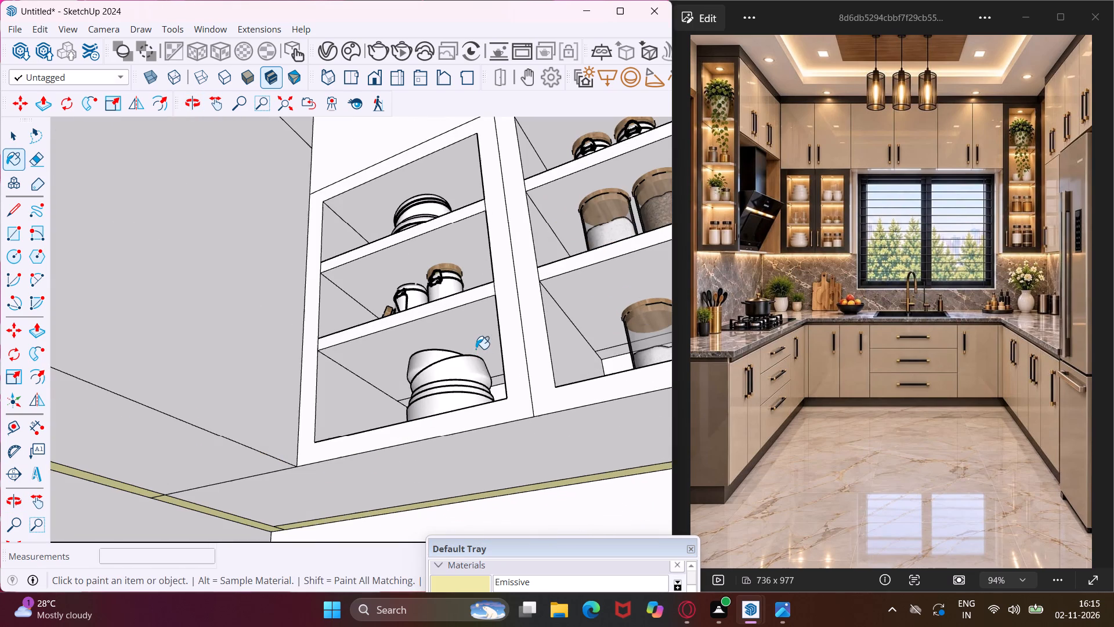
middle_click_drag(479, 354, 517, 426)
scroll(508, 406, "up", 7)
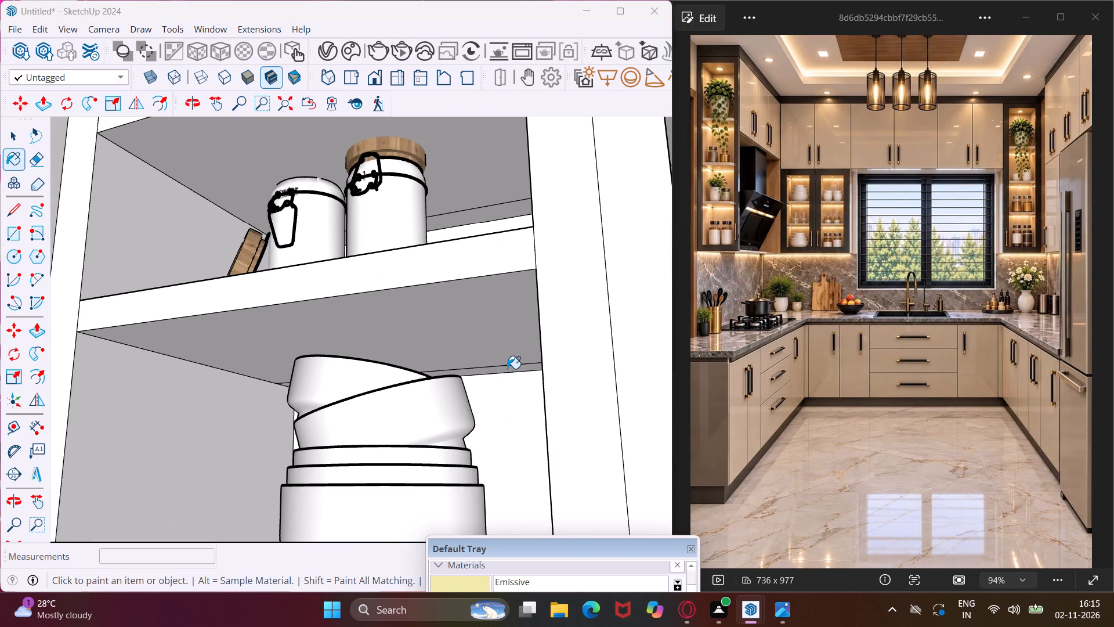
left_click(507, 369)
scroll(474, 375, "down", 2)
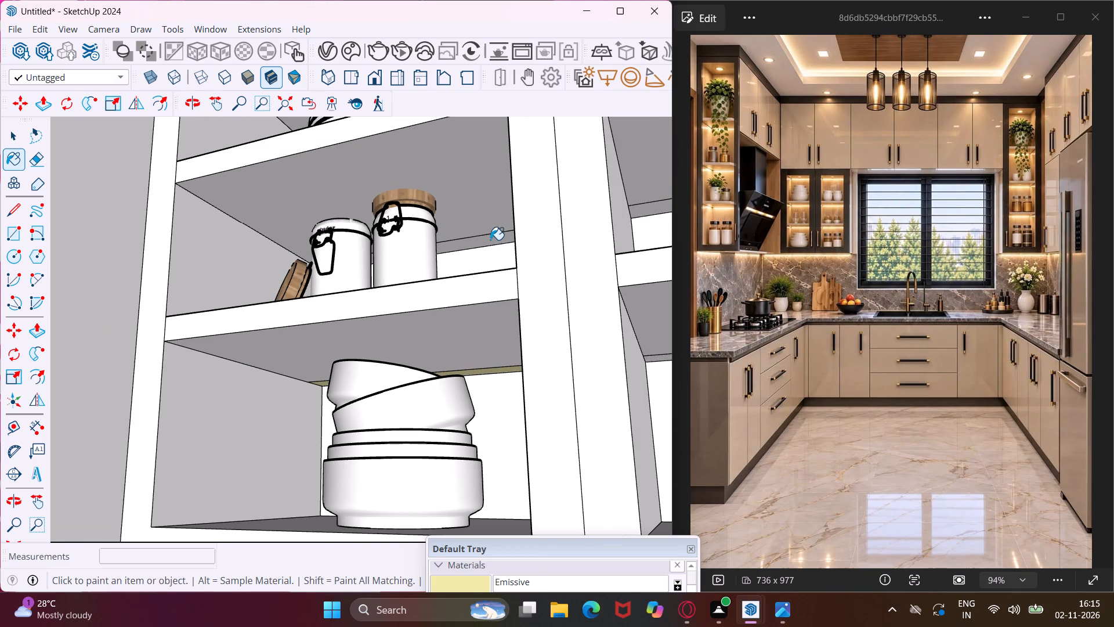
left_click(490, 240)
left_click(639, 211)
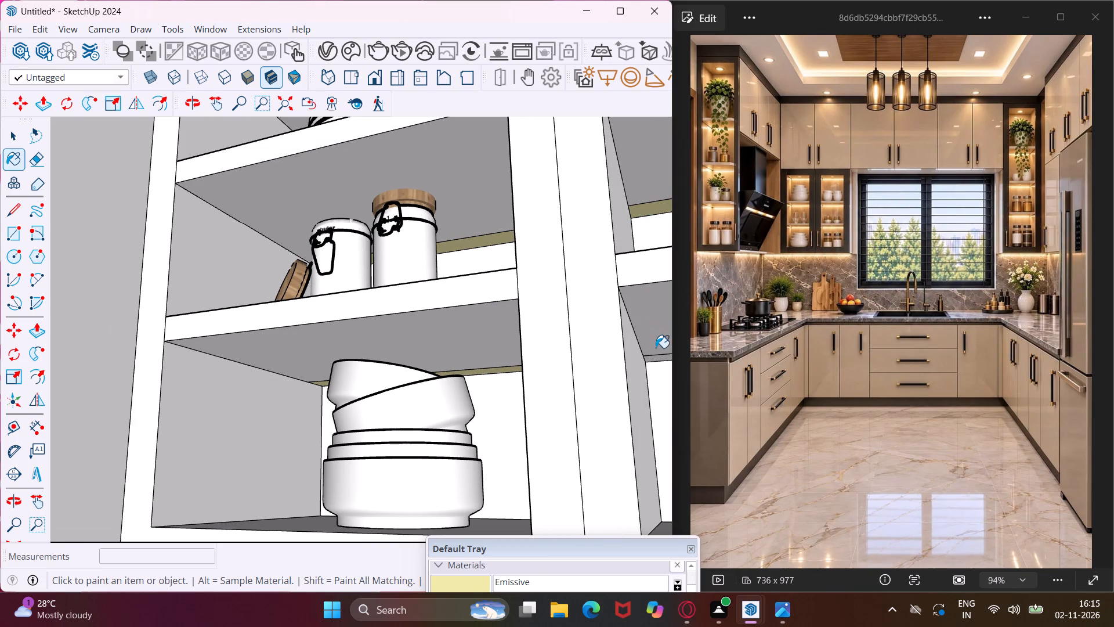
left_click(657, 358)
scroll(464, 372, "down", 4)
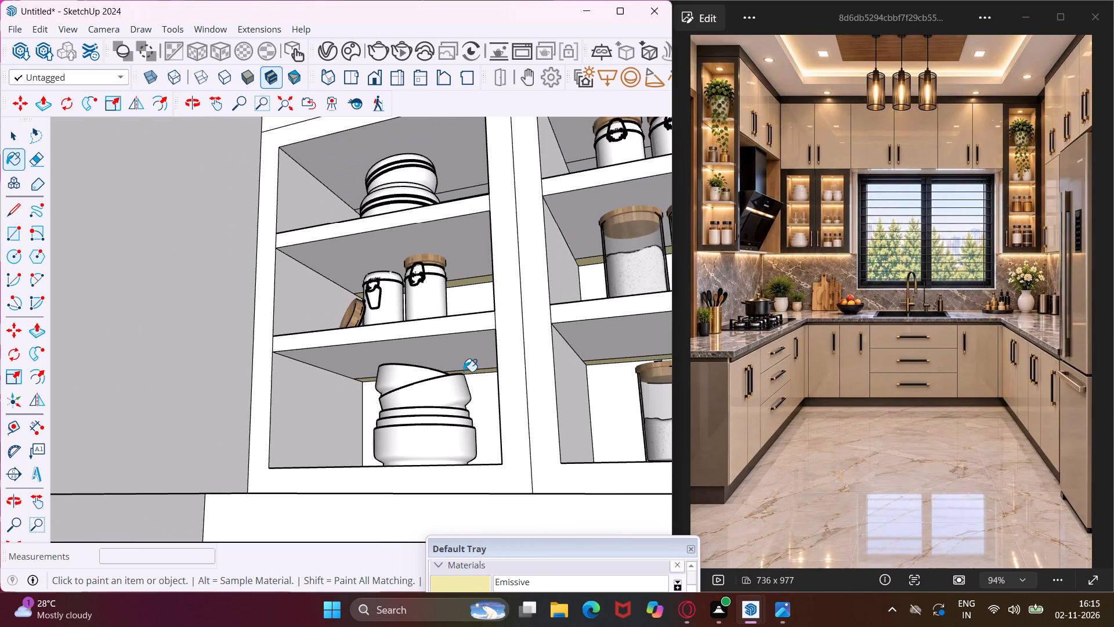
Paint the rear light strips in the two top compartments of the same crockery shelf unit with Emissive.
scroll(464, 372, "down", 4)
scroll(460, 239, "up", 8)
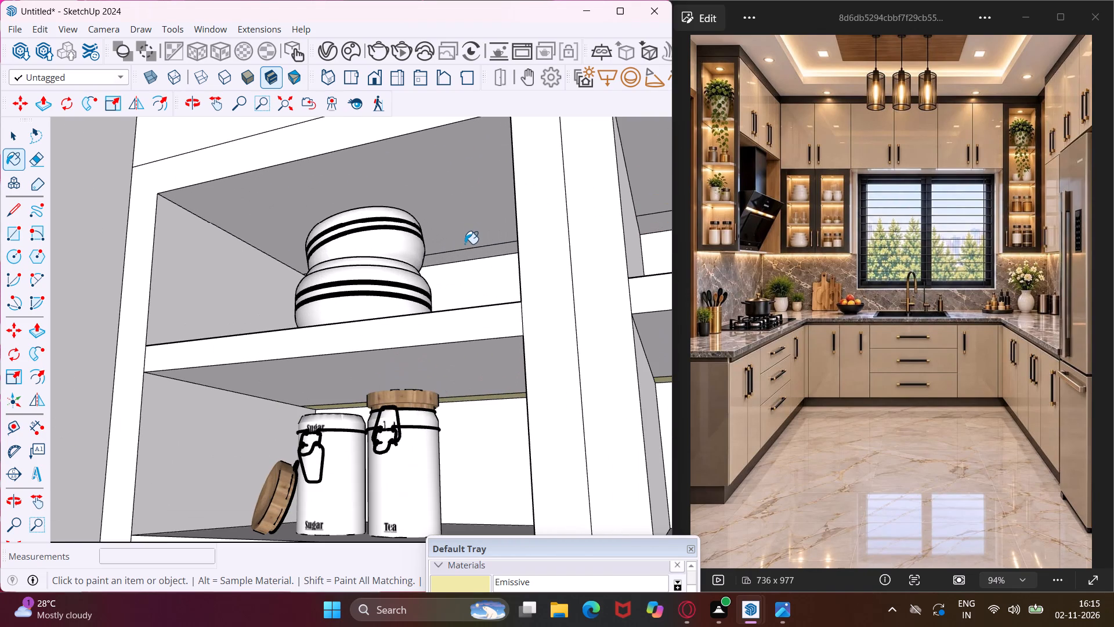
left_click(467, 254)
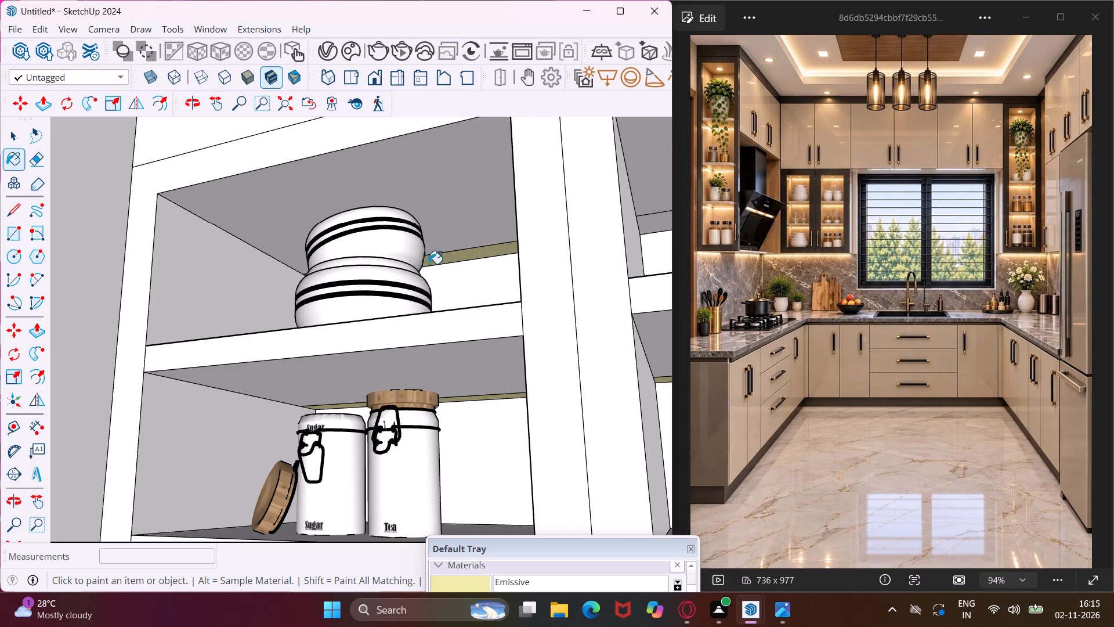
scroll(403, 273, "down", 3)
scroll(581, 242, "up", 3)
left_click(599, 232)
scroll(328, 313, "down", 5)
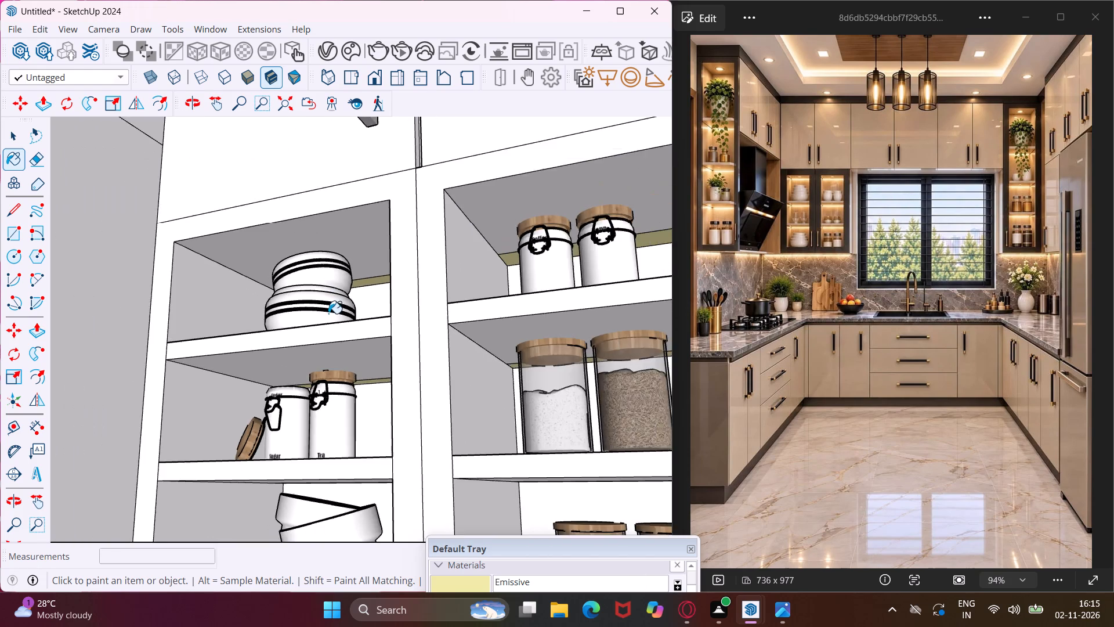
Apply Emissive to the rear light strips in the second and third compartments of the hanging-plant shelf unit across the window.
scroll(328, 314, "down", 16)
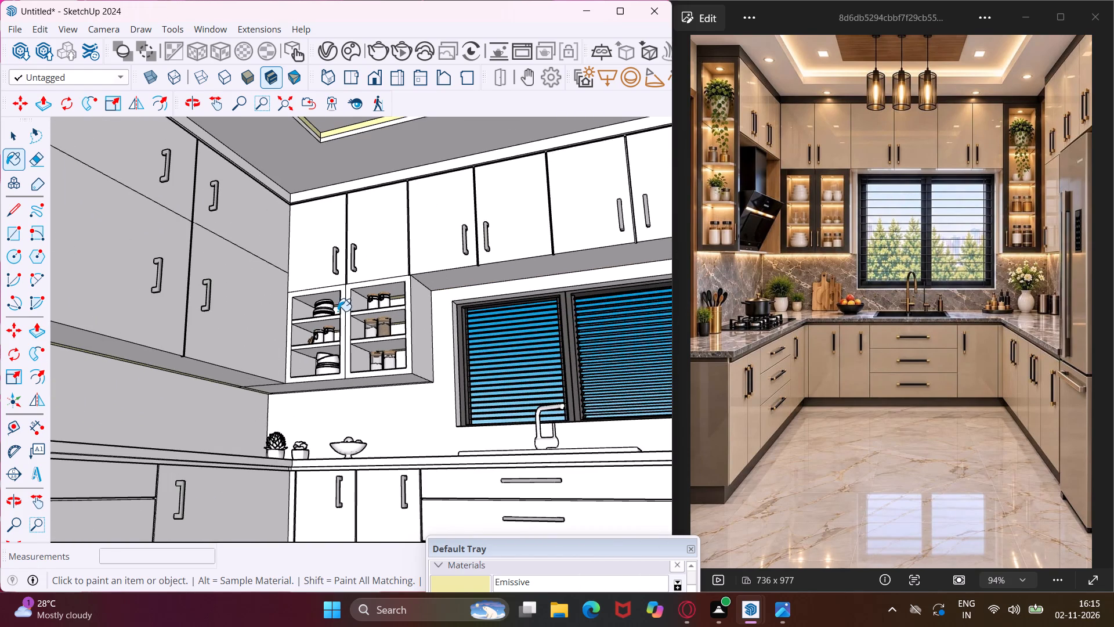
middle_click_drag(338, 311, 439, 341)
scroll(288, 348, "down", 6)
scroll(227, 376, "down", 3)
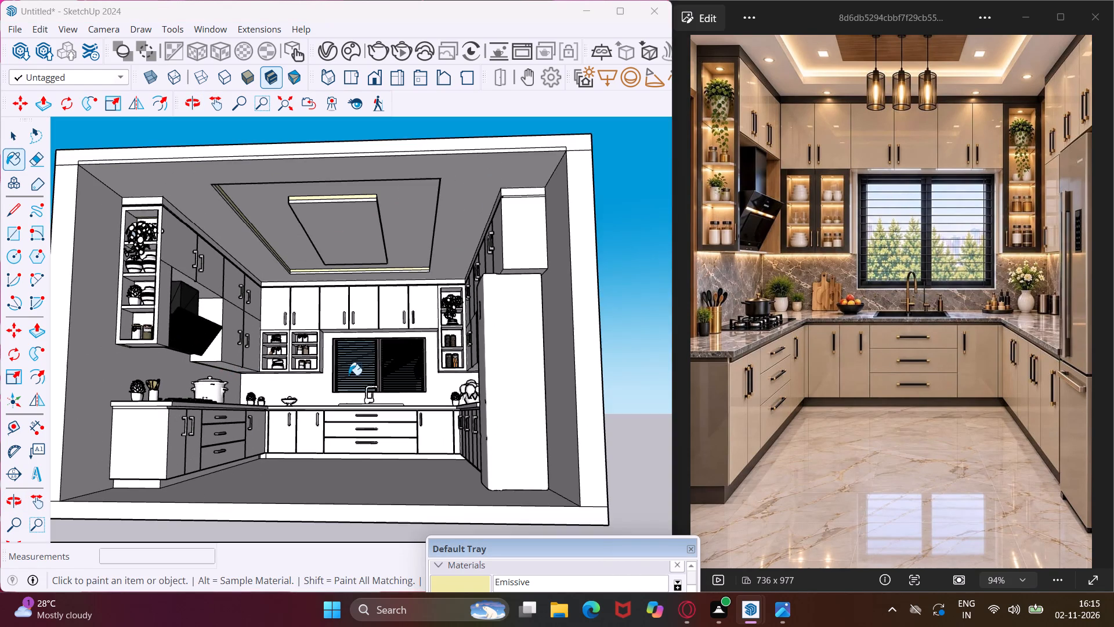
scroll(449, 322, "up", 12)
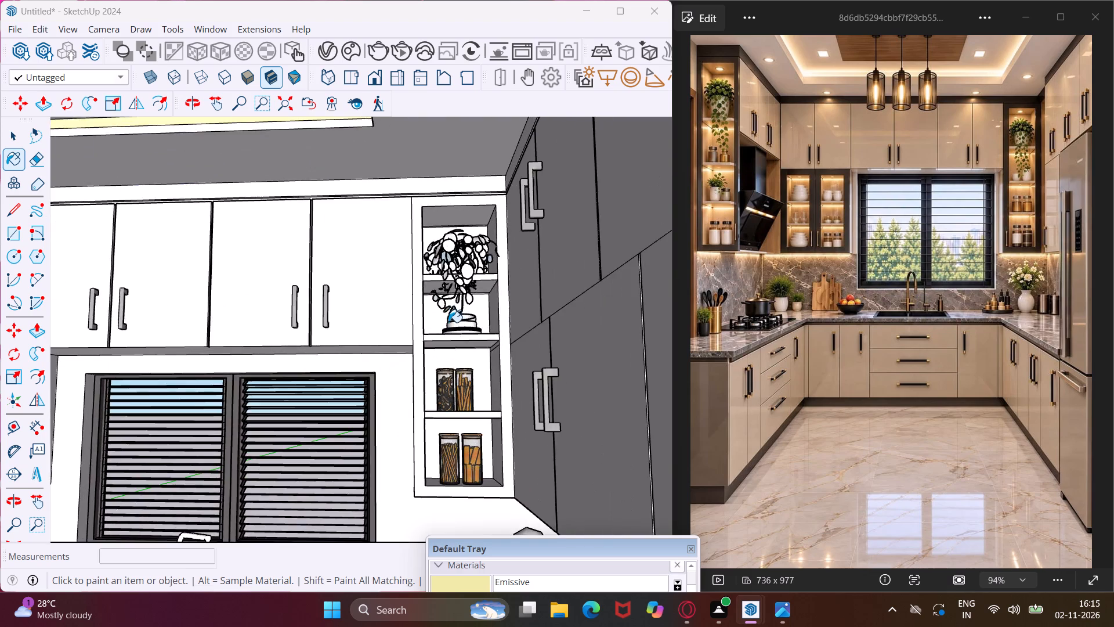
scroll(449, 322, "up", 9)
left_click(526, 257)
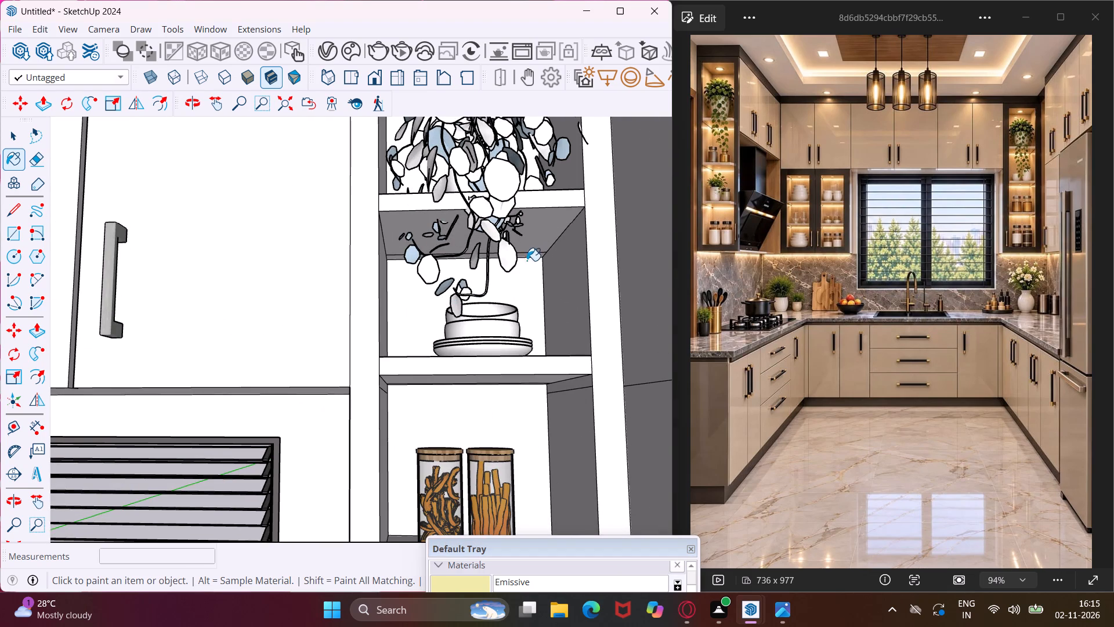
middle_click_drag(520, 390, 524, 334)
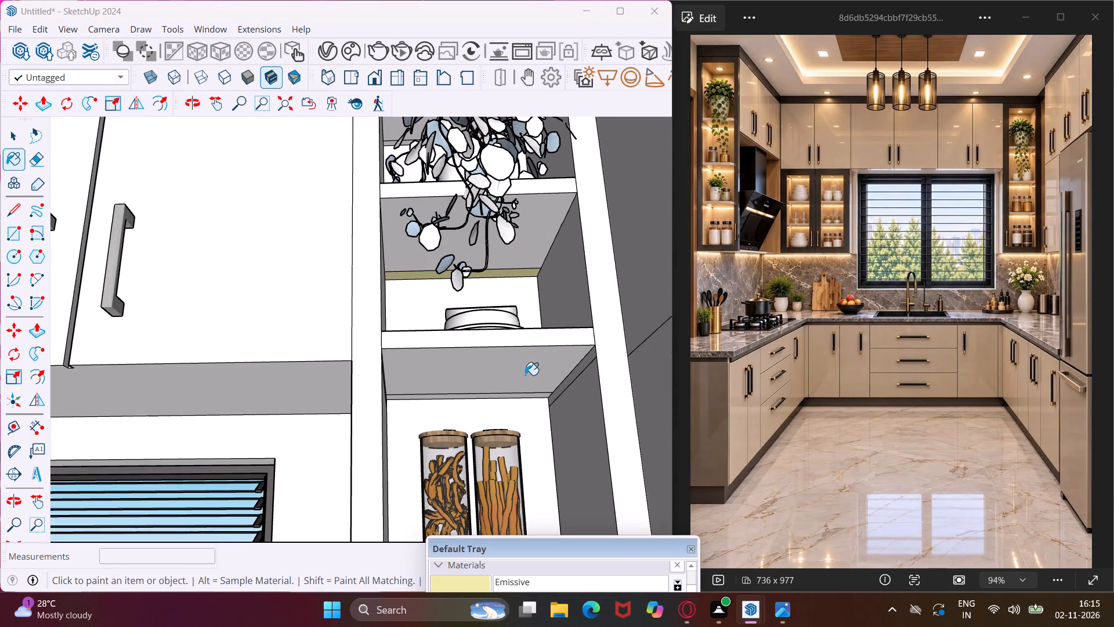
scroll(525, 375, "up", 3)
left_click(527, 402)
Apply Emissive to the rear light strips in the top and bottom compartments of the hanging-plant shelf unit.
middle_click_drag(508, 401, 518, 441)
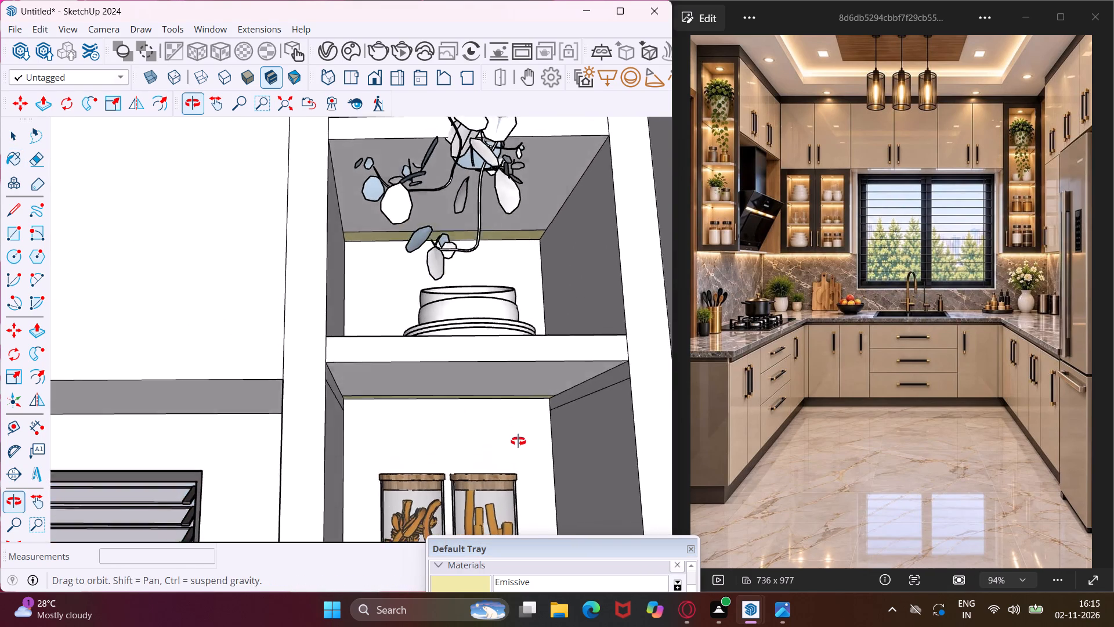
middle_click_drag(518, 441, 521, 455)
scroll(512, 451, "down", 5)
scroll(521, 176, "up", 6)
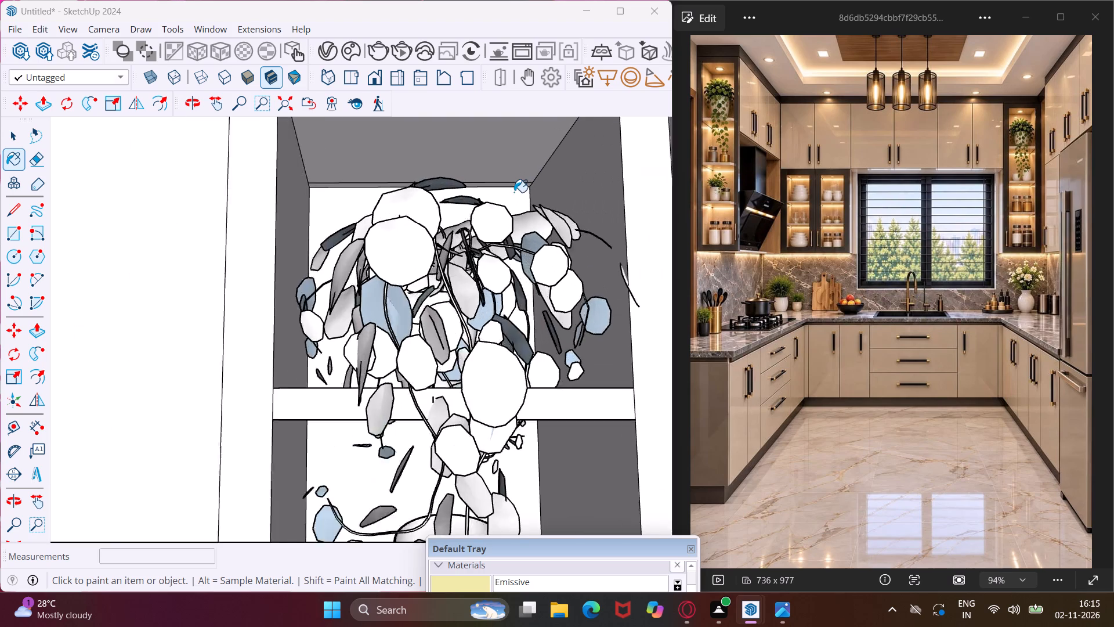
scroll(514, 192, "up", 2)
left_click(512, 185)
scroll(503, 182, "down", 10)
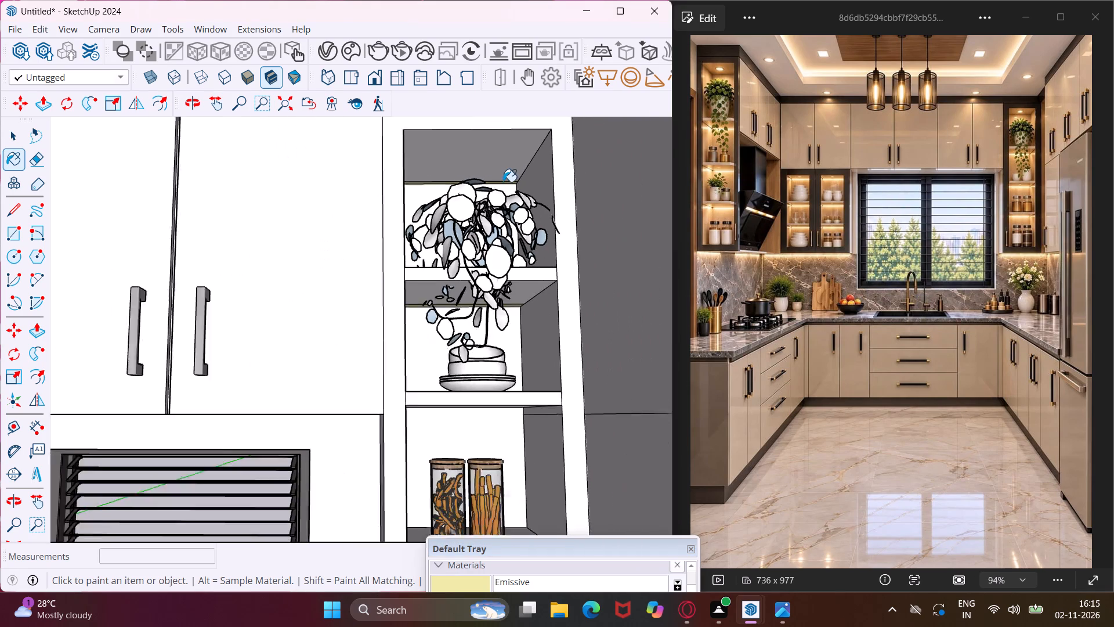
scroll(503, 182, "down", 4)
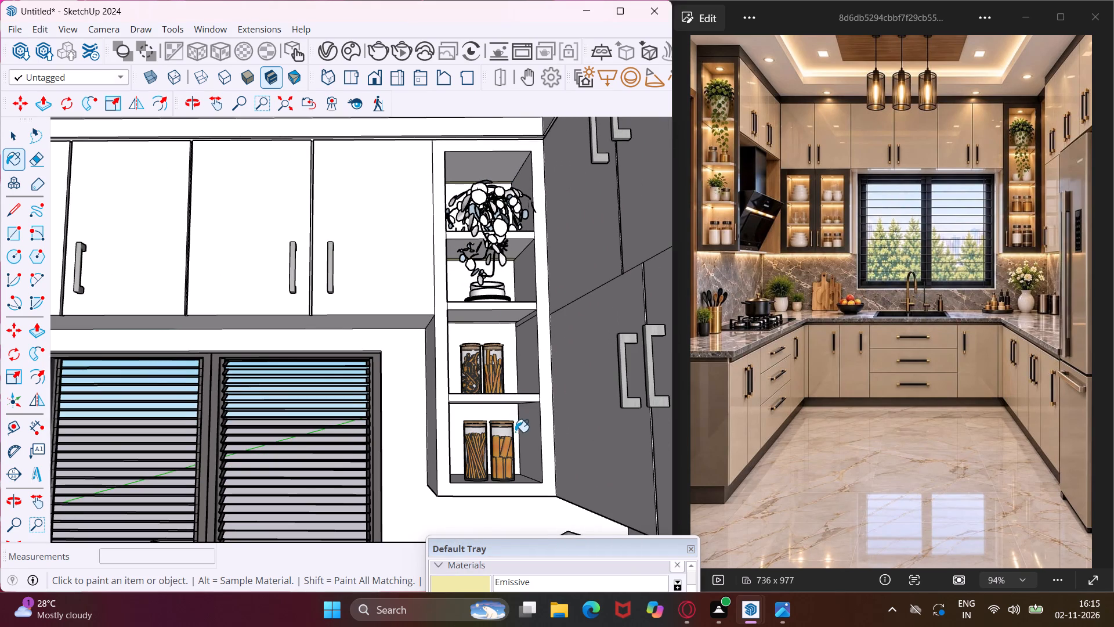
middle_click_drag(515, 432, 511, 359)
scroll(505, 424, "up", 8)
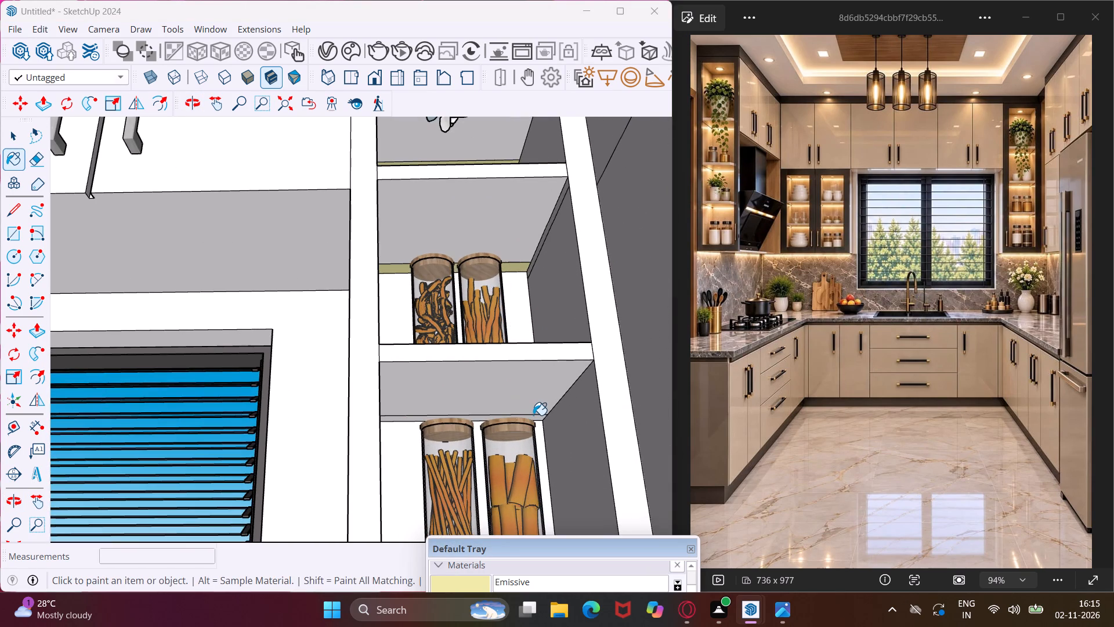
left_click(533, 415)
left_click(534, 419)
scroll(533, 315, "down", 6)
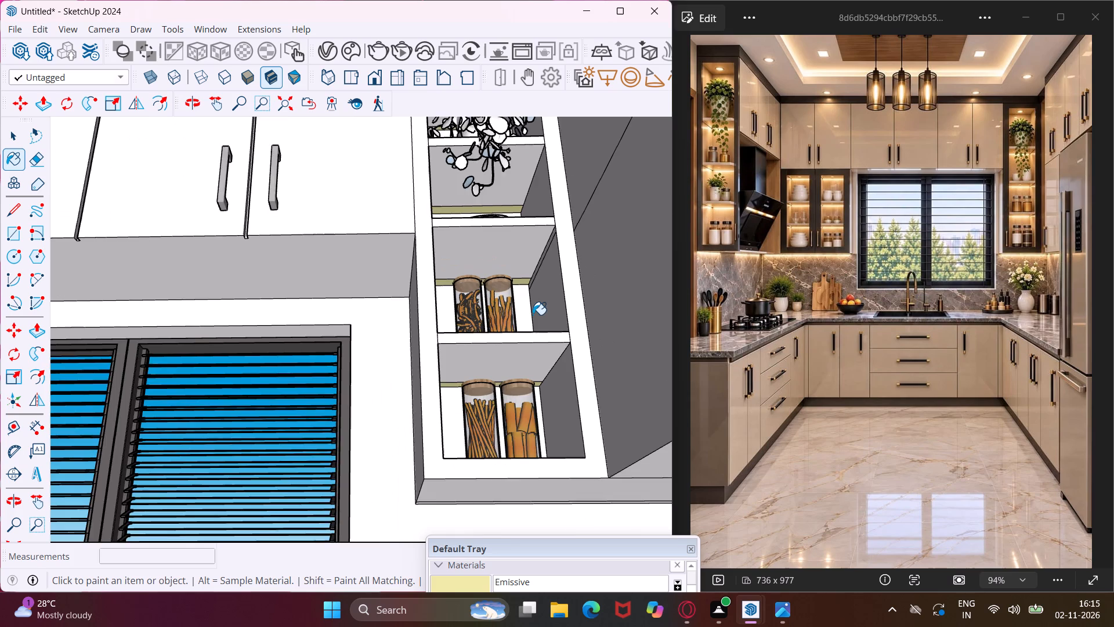
Paint the under-cabinet light strips beneath the hanging-plant shelf unit and along the adjoining wall cabinets with Emissive.
scroll(493, 487, "up", 9)
left_click(475, 454)
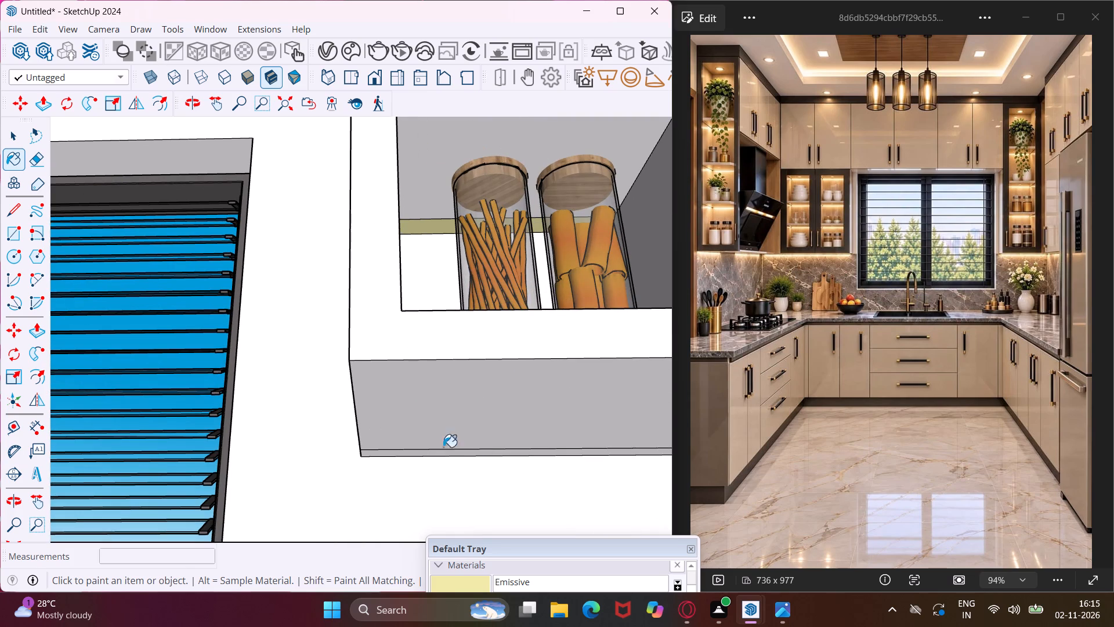
scroll(398, 439, "down", 11)
scroll(624, 426, "up", 5)
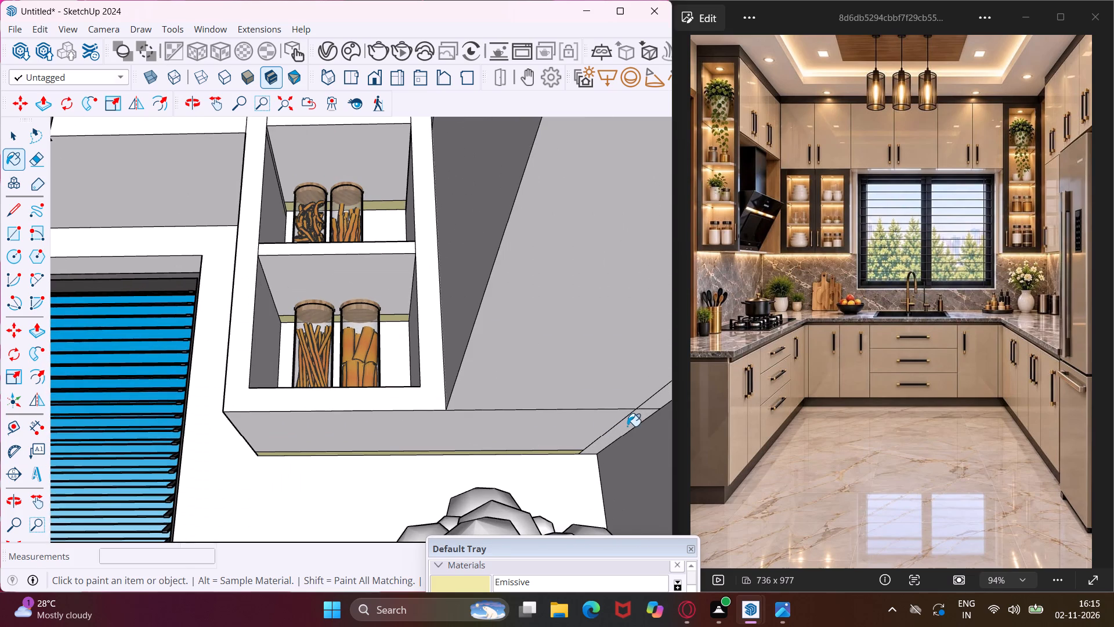
left_click(627, 426)
left_click(653, 403)
Paint the upper light strip along the unpainted side of the central ceiling panel with Emissive.
middle_click_drag(533, 416, 608, 478)
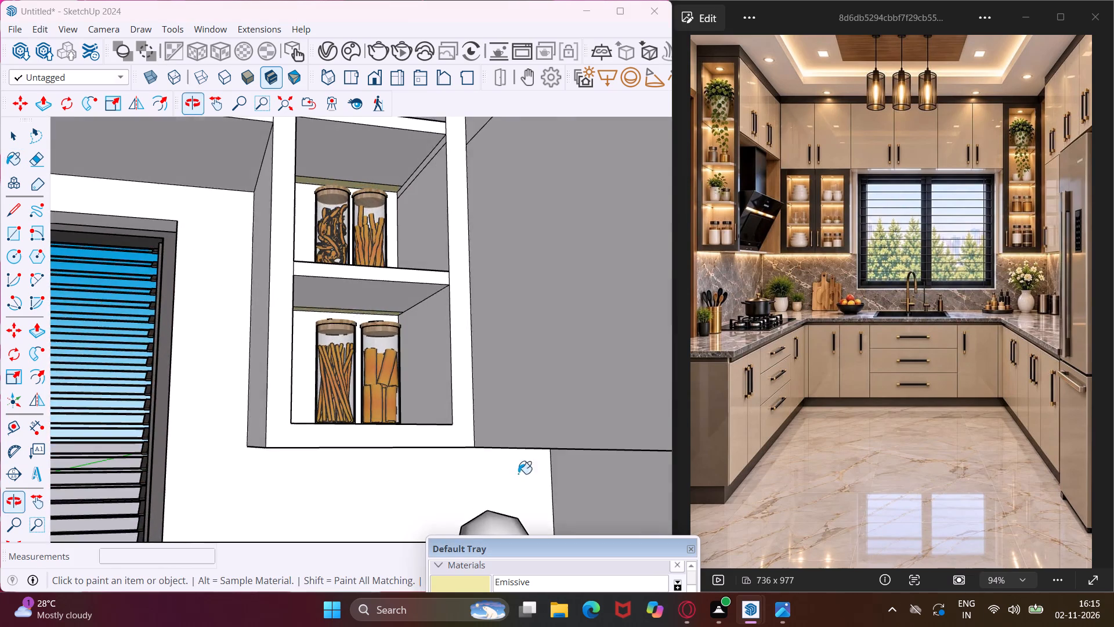
scroll(455, 449, "down", 5)
scroll(379, 453, "down", 9)
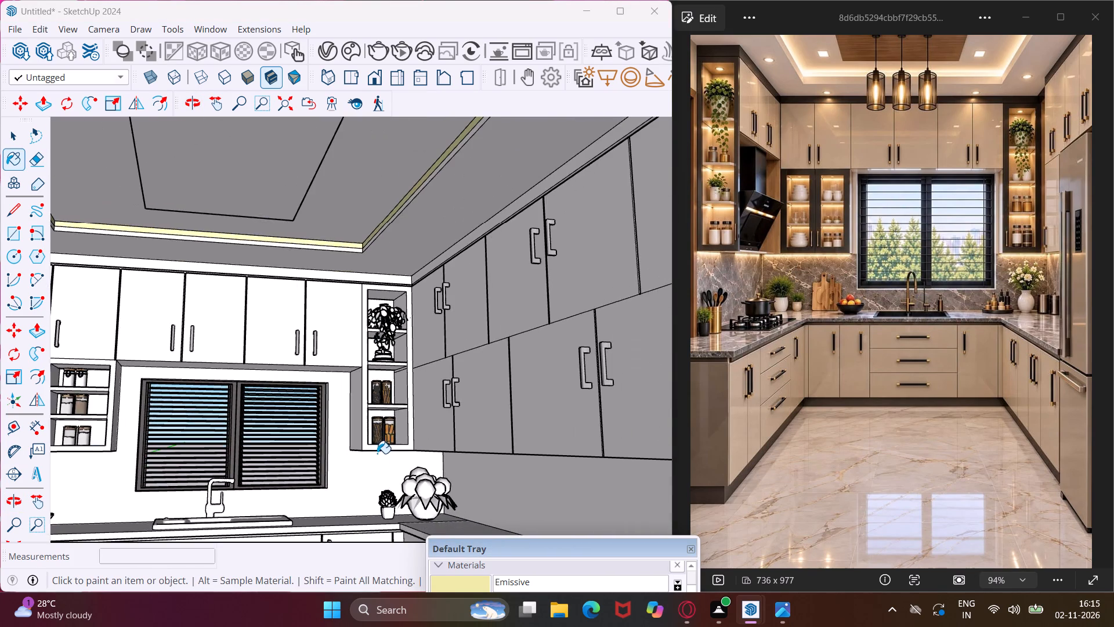
scroll(377, 453, "down", 4)
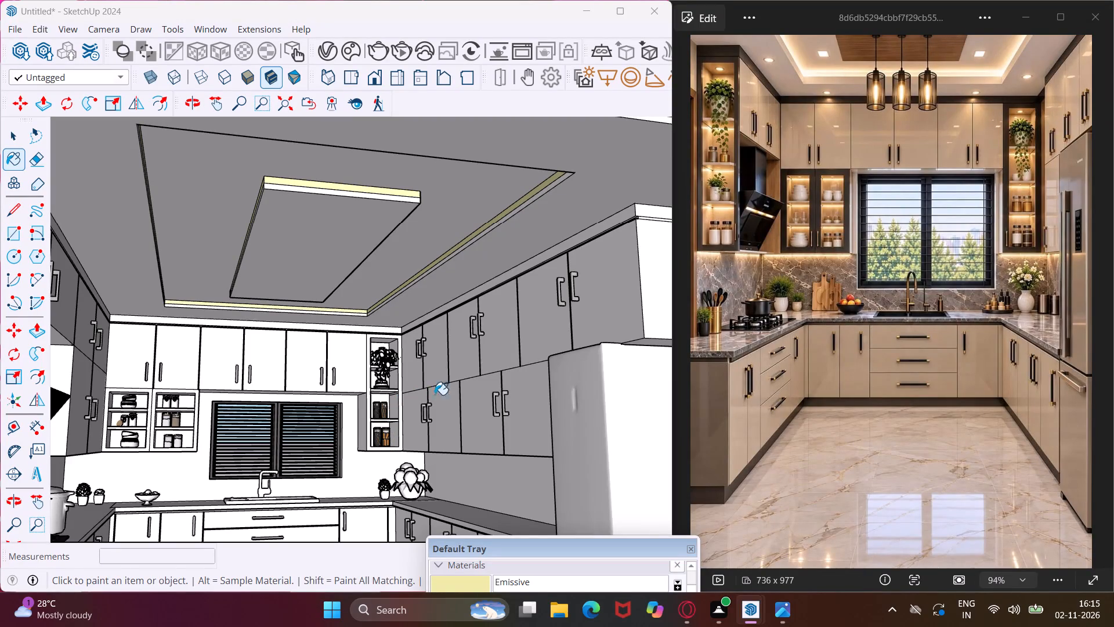
scroll(383, 343, "up", 5)
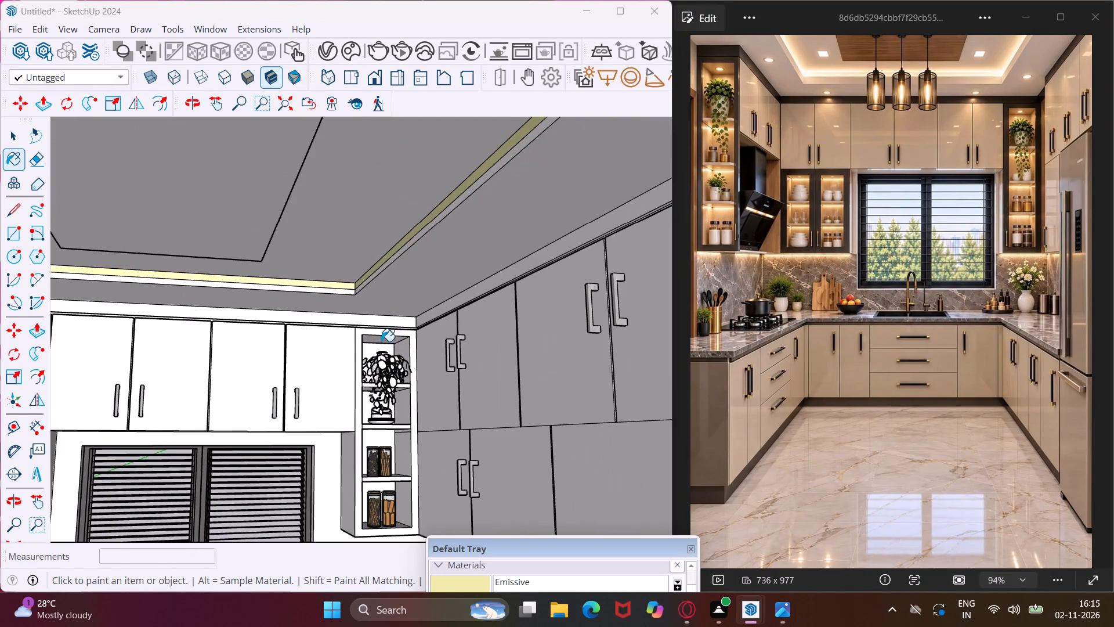
scroll(381, 341, "up", 5)
middle_click_drag(395, 349, 549, 355)
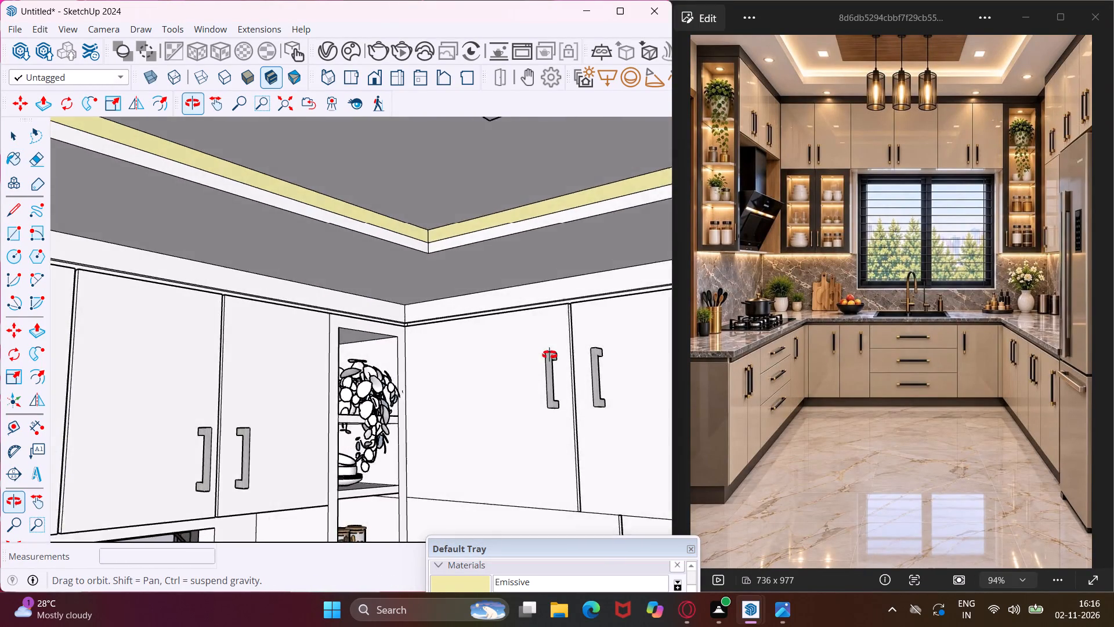
middle_click_drag(549, 355, 596, 365)
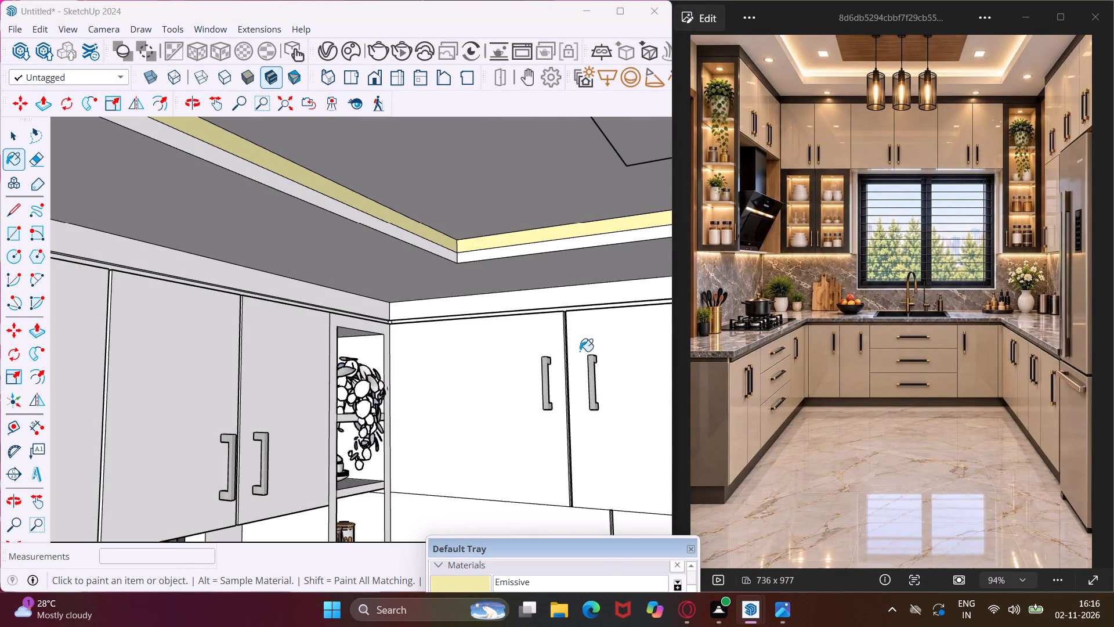
left_click(215, 114)
left_click_drag(562, 345, 507, 338)
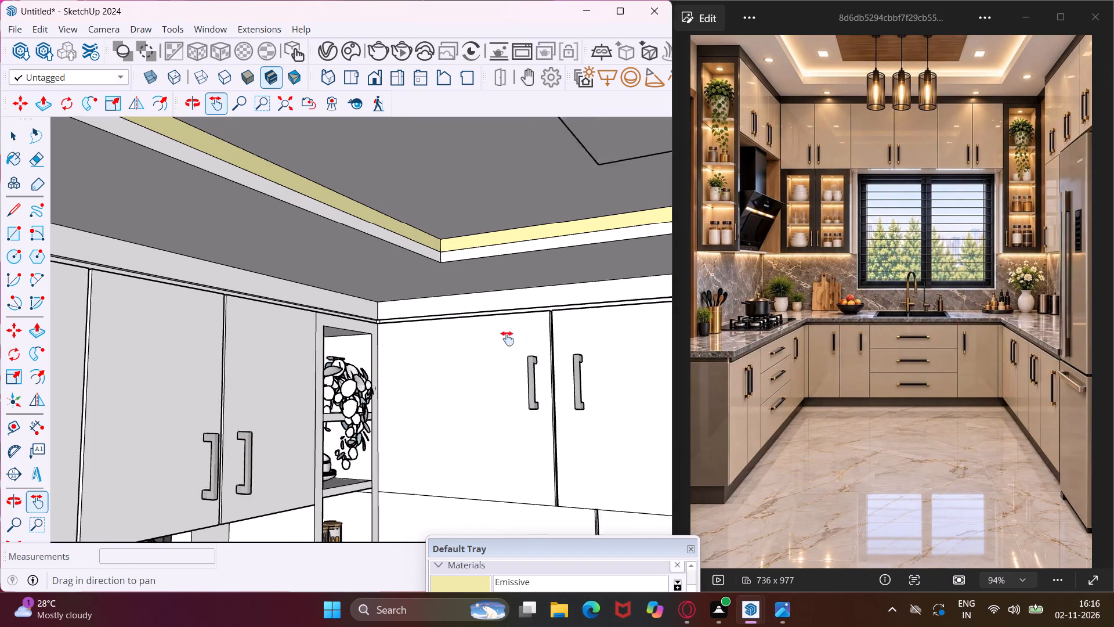
left_click_drag(507, 338, 146, 407)
middle_click_drag(246, 431, 522, 419)
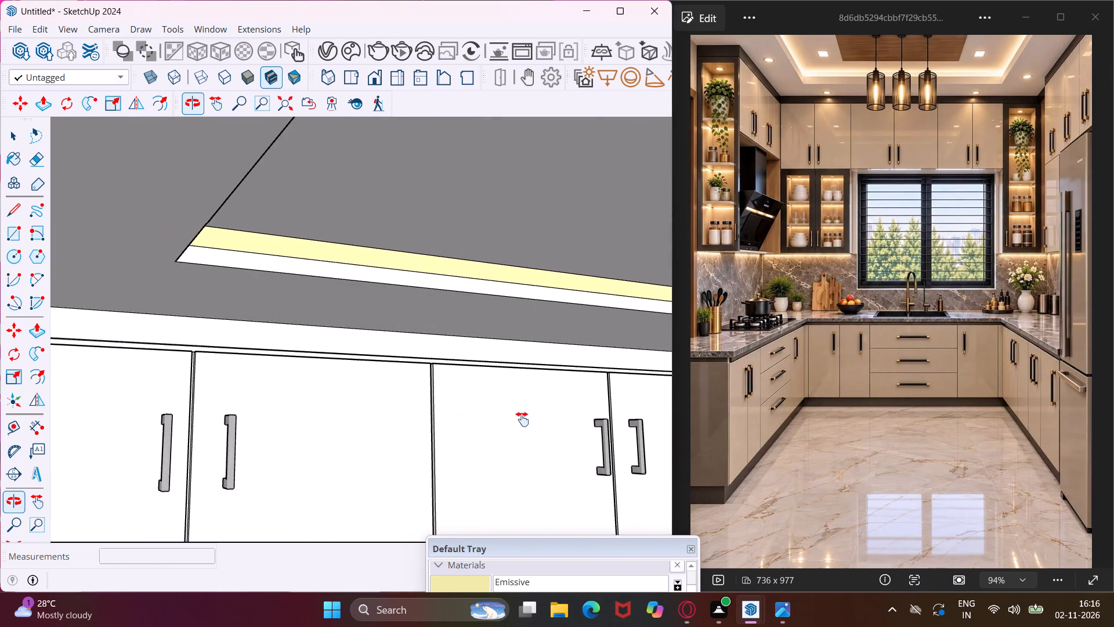
left_click_drag(538, 417, 227, 471)
middle_click_drag(350, 483, 438, 480)
left_click(462, 589)
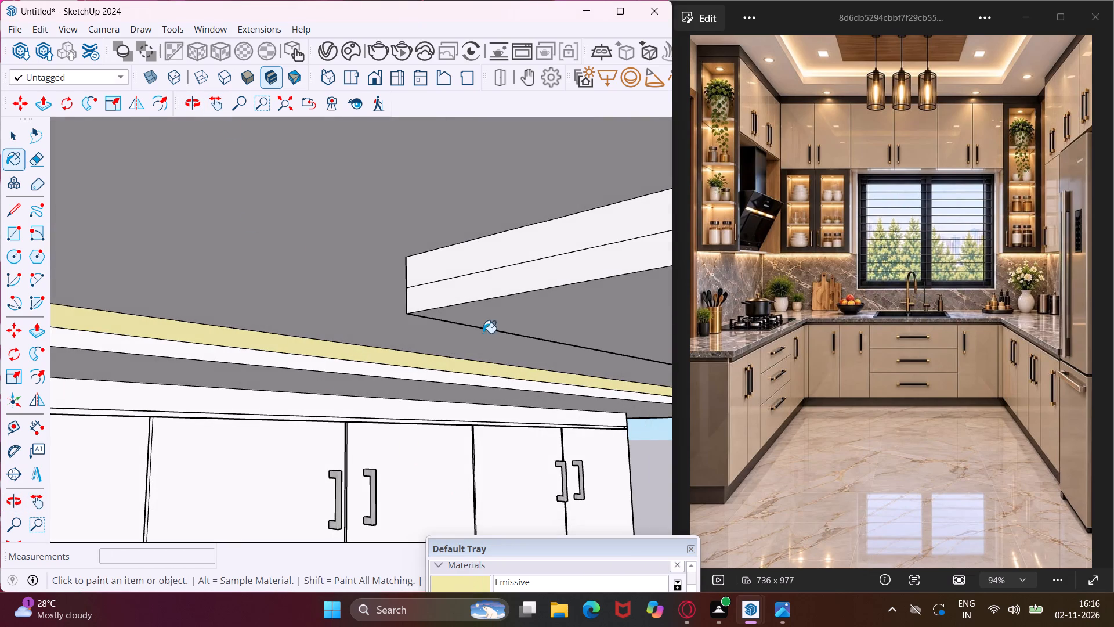
left_click(494, 259)
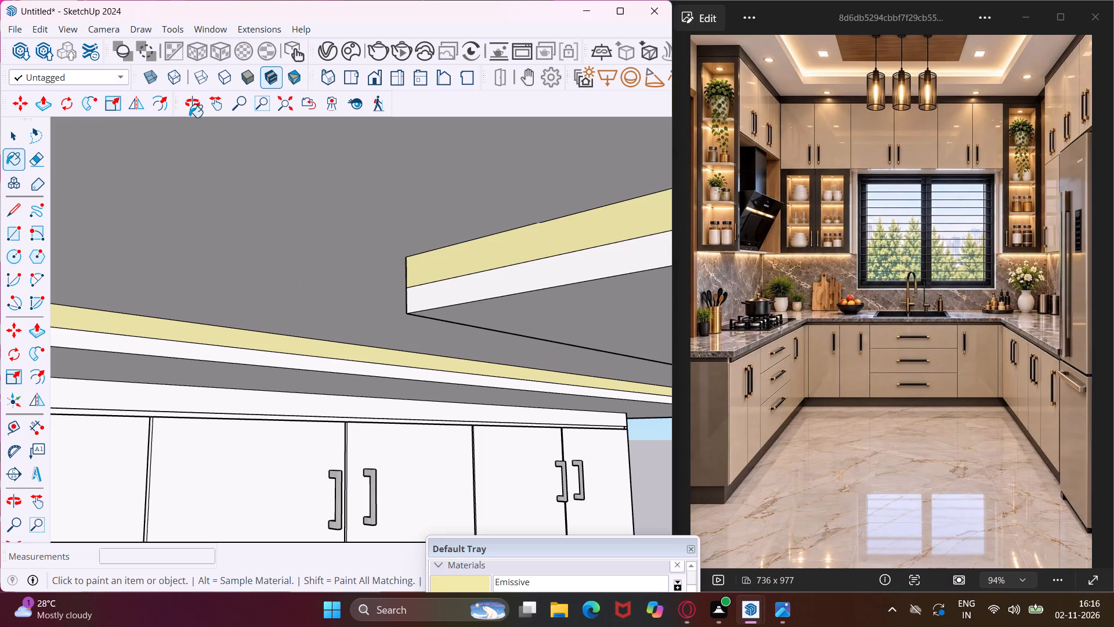
Paint the unpainted upper light strip of the ceiling recess along the room's open side with Emissive.
left_click(206, 114)
left_click_drag(498, 370, 97, 388)
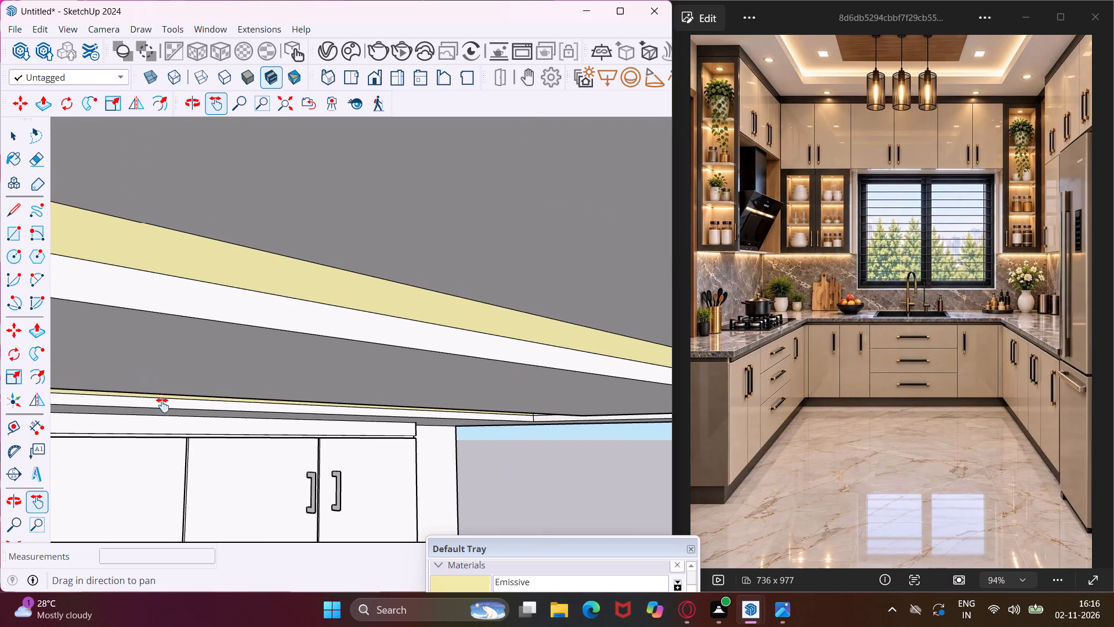
left_click_drag(445, 413, 431, 366)
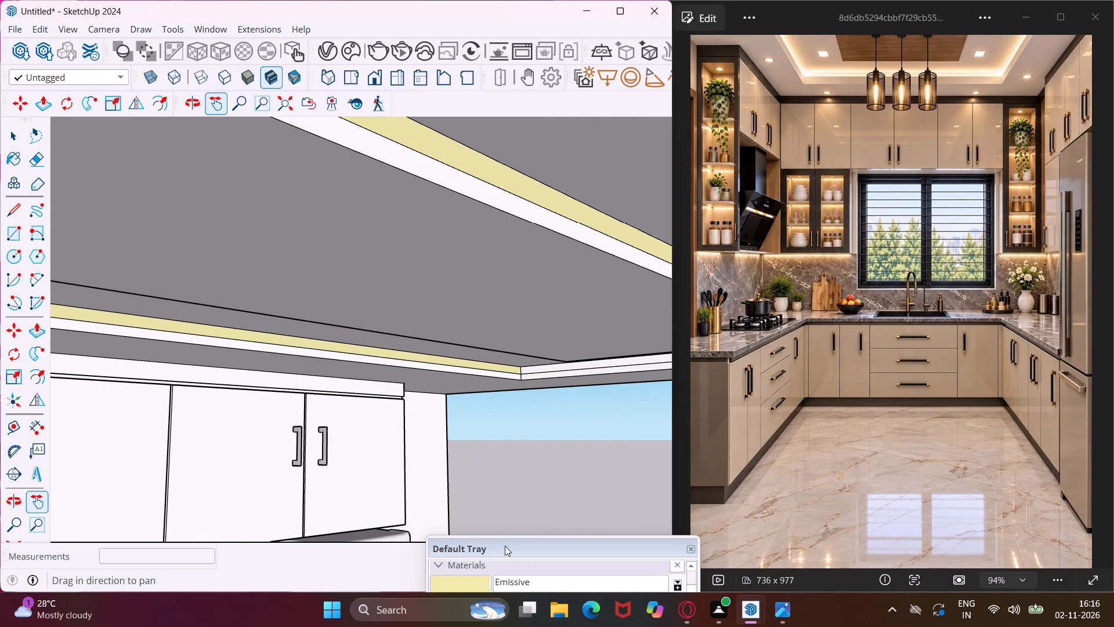
left_click(466, 587)
scroll(579, 381, "up", 5)
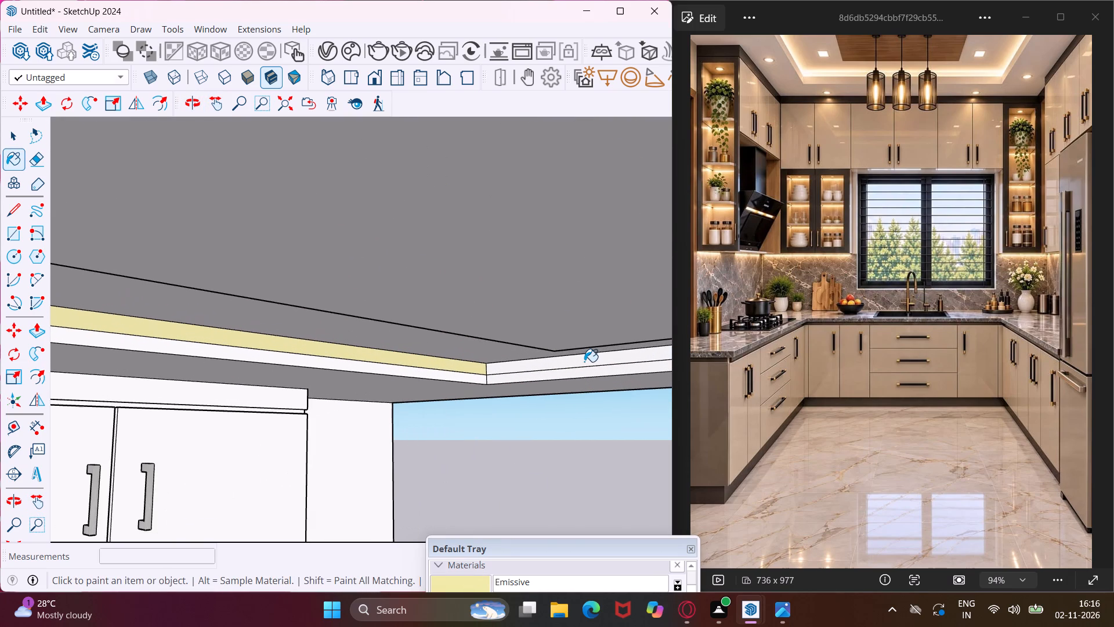
left_click(584, 362)
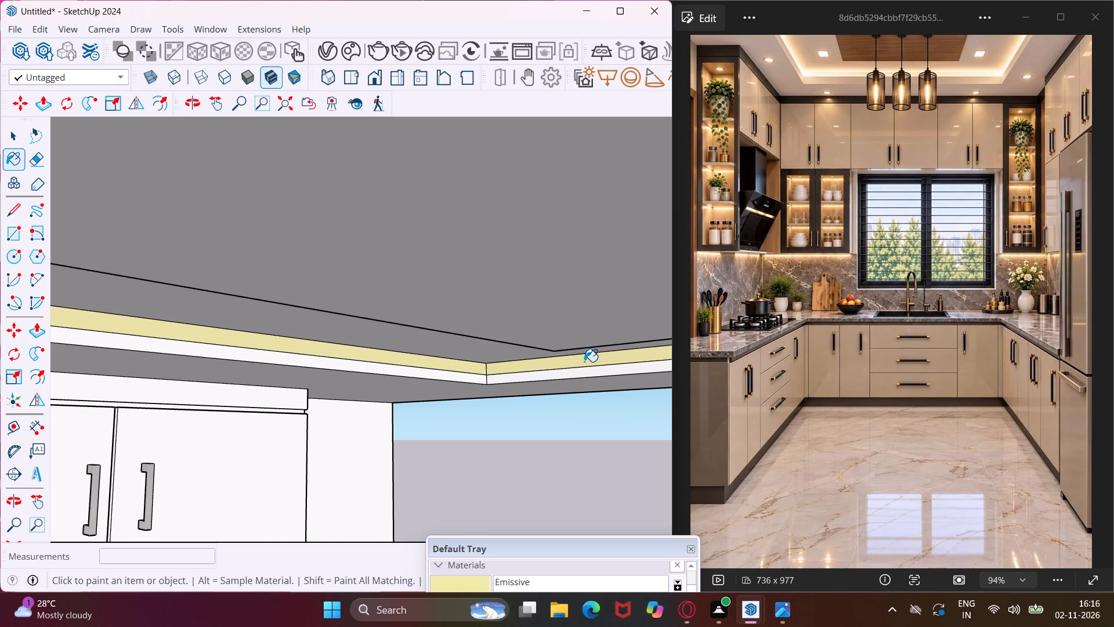
Push the open-side perimeter ceiling light strip back 1 3/8" and repeat the offset on the adjoining fridge-side strip.
key("Escape")
key("space")
scroll(584, 362, "up", 5)
left_click(584, 362)
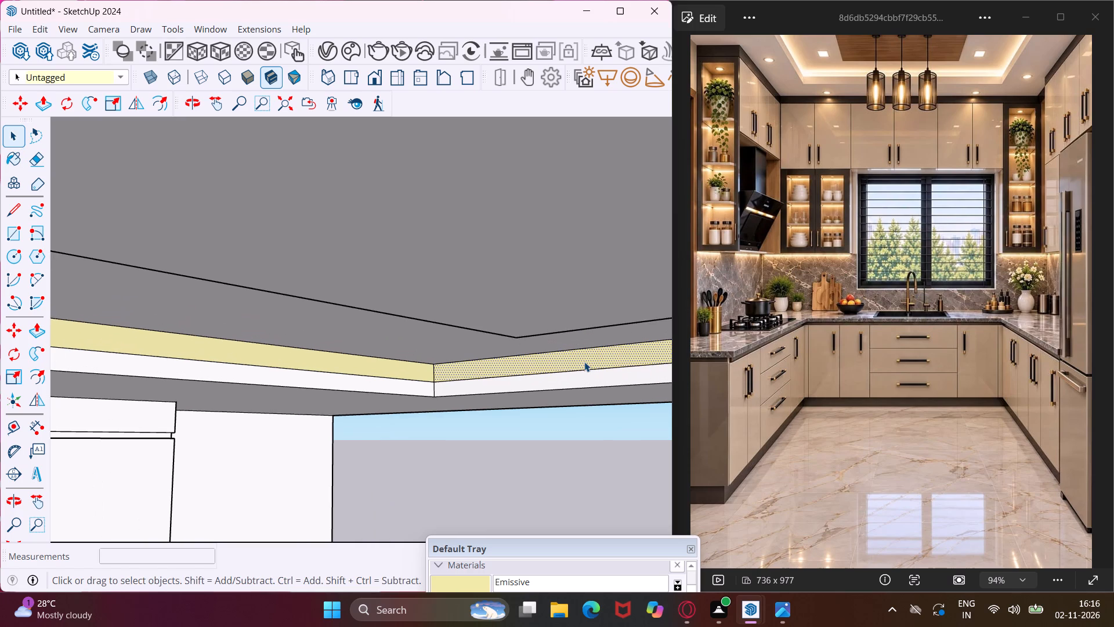
key("p")
left_click(584, 362)
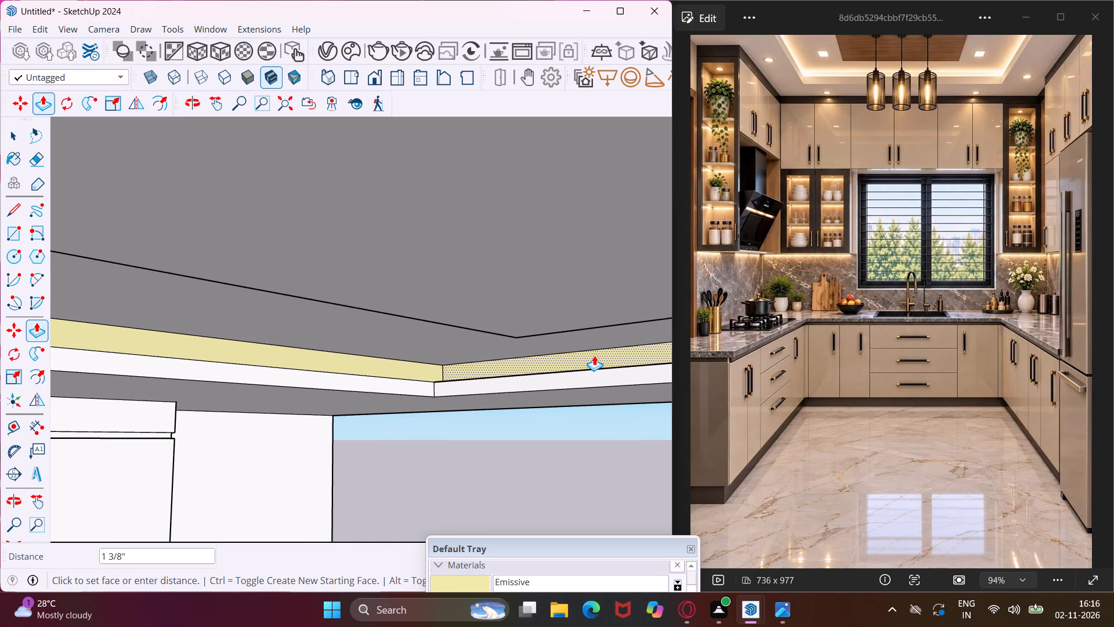
left_click(594, 355)
key("Escape")
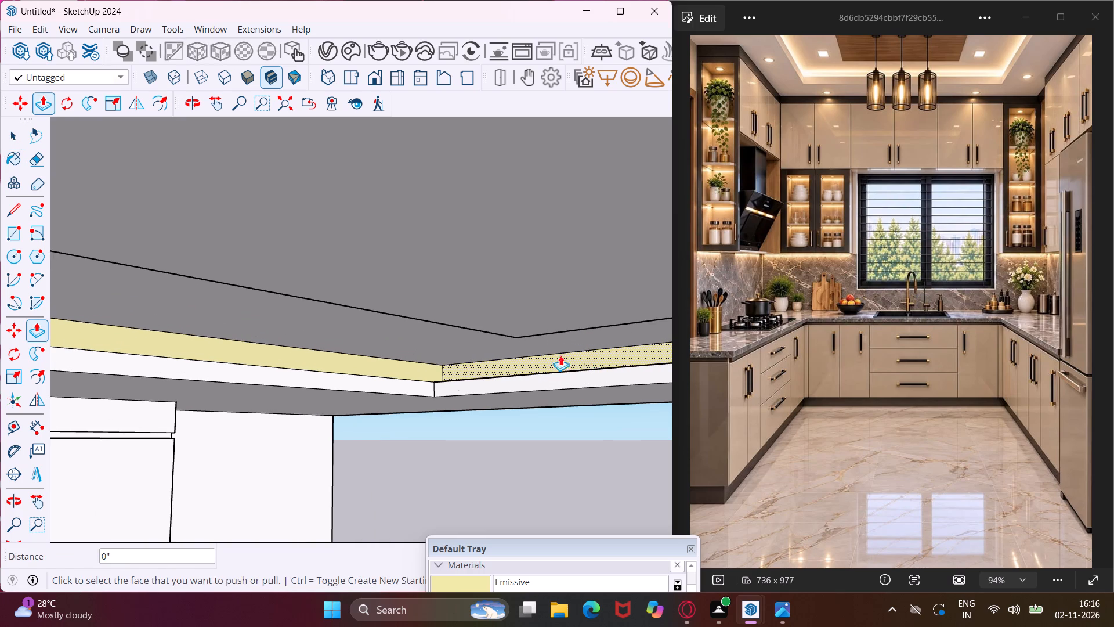
double_click(427, 370)
scroll(427, 370, "down", 5)
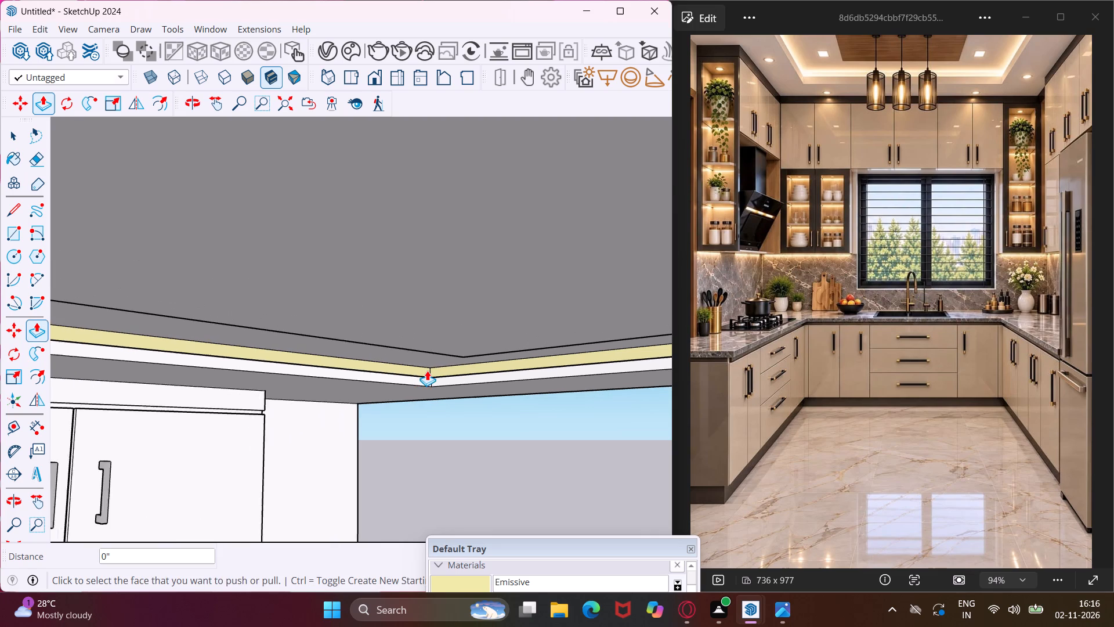
scroll(427, 370, "down", 2)
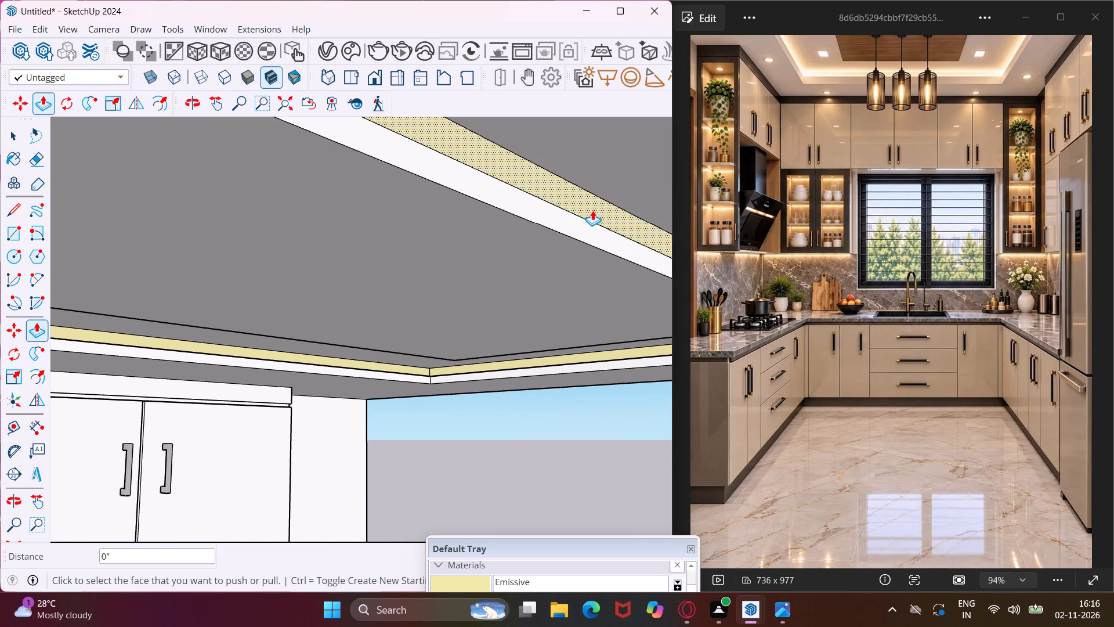
Repeat the 1 3/8" Push/Pull on the light strips along three sides of the central ceiling panel.
double_click(592, 210)
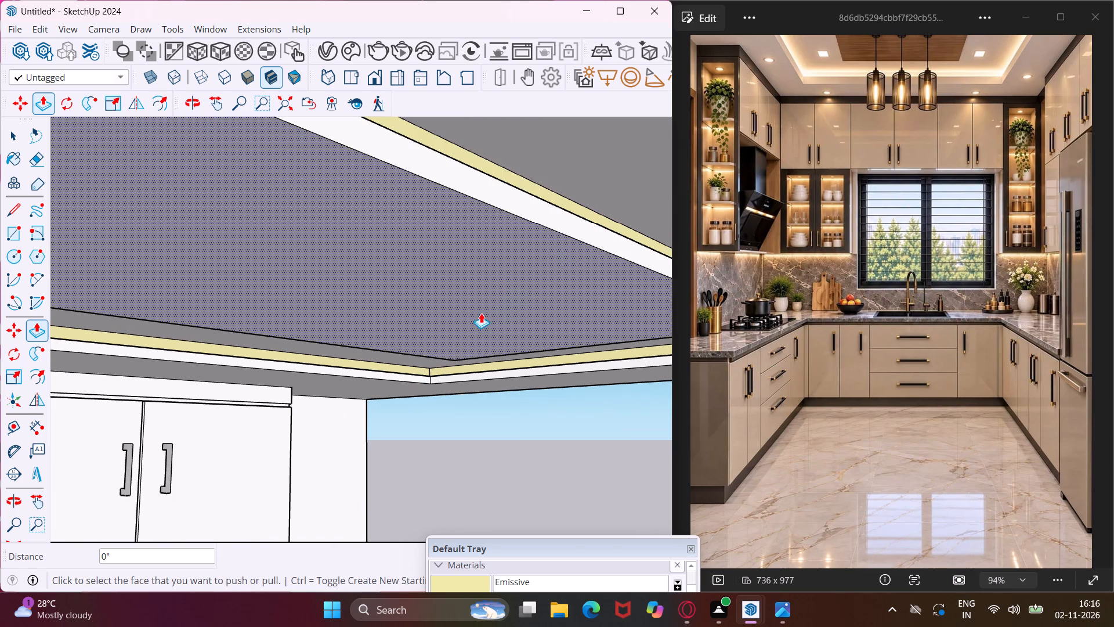
middle_click_drag(539, 293, 743, 293)
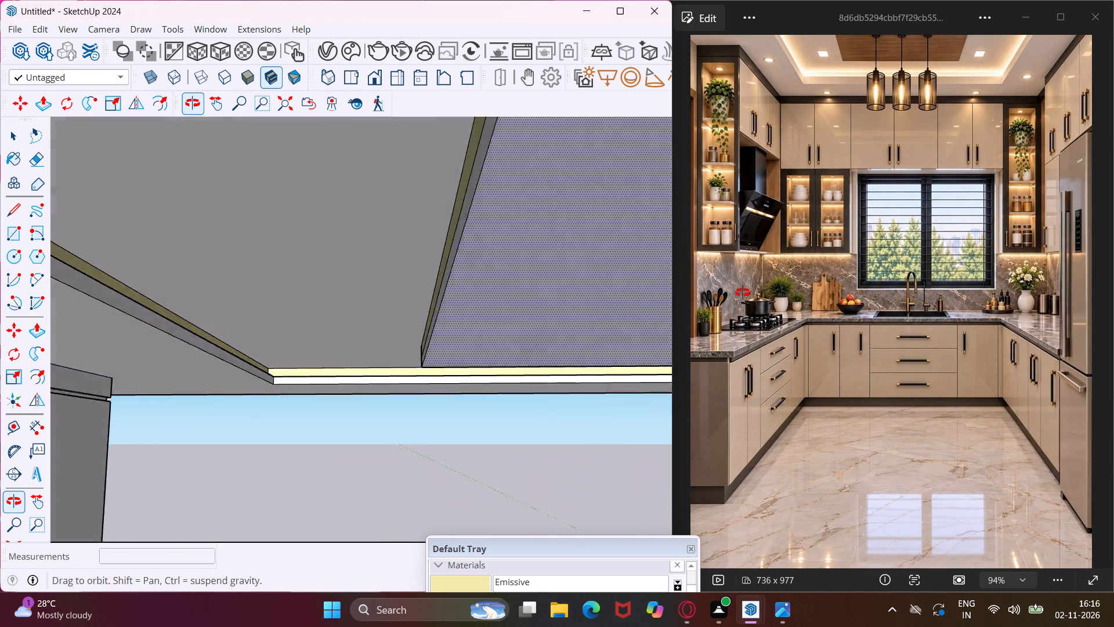
middle_click_drag(743, 293, 749, 298)
scroll(525, 239, "up", 3)
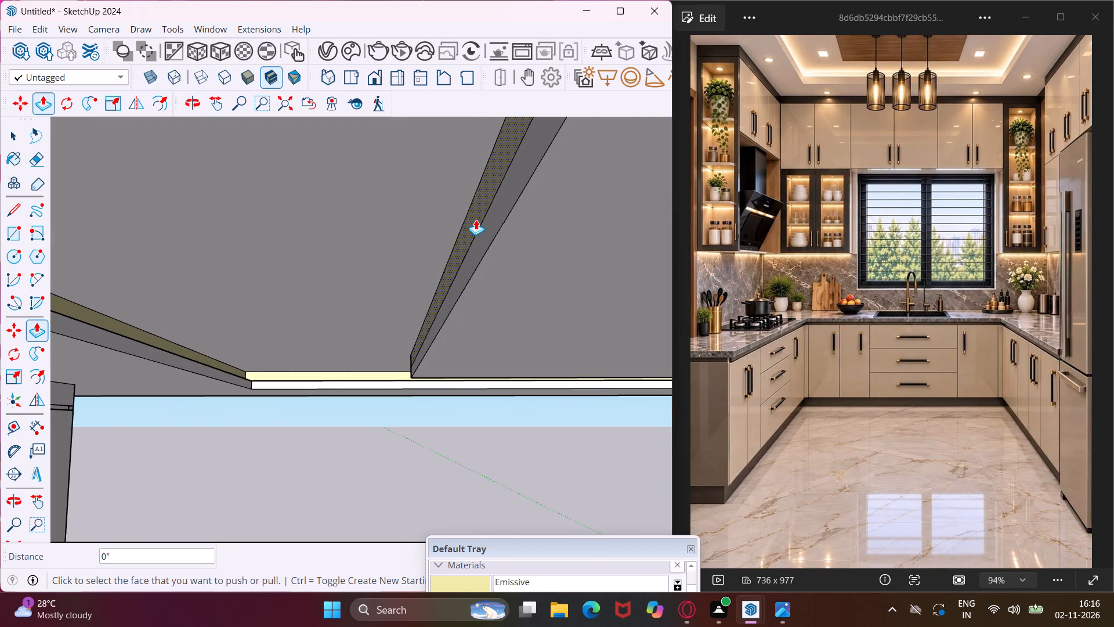
double_click(476, 219)
middle_click_drag(516, 258, 499, 254)
scroll(493, 257, "down", 1)
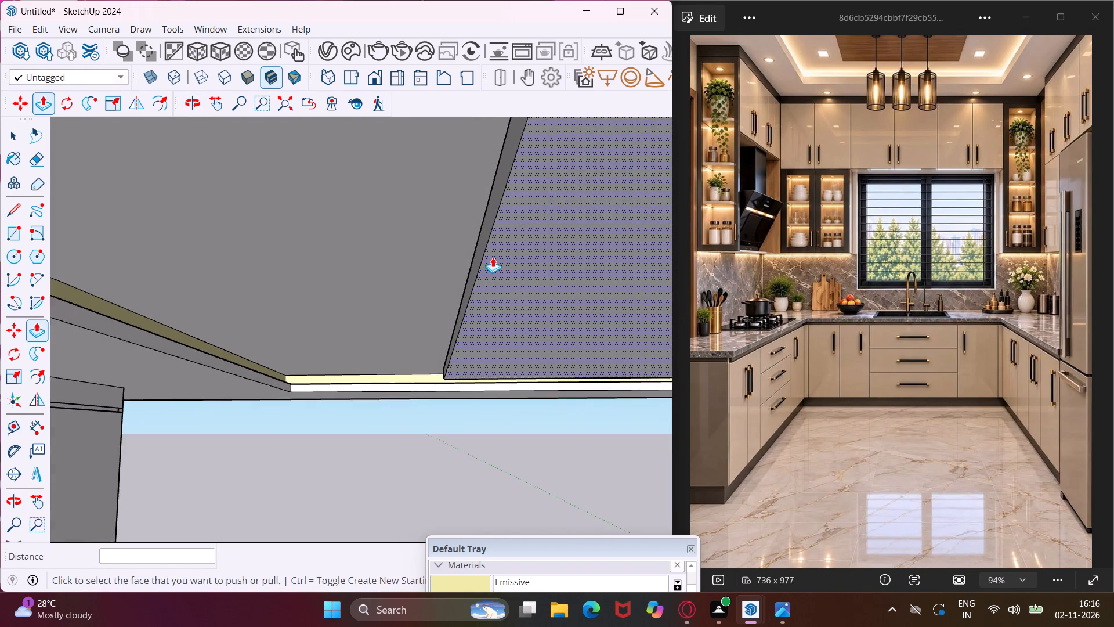
scroll(493, 257, "down", 2)
middle_click_drag(545, 239, 511, 293)
scroll(507, 294, "down", 2)
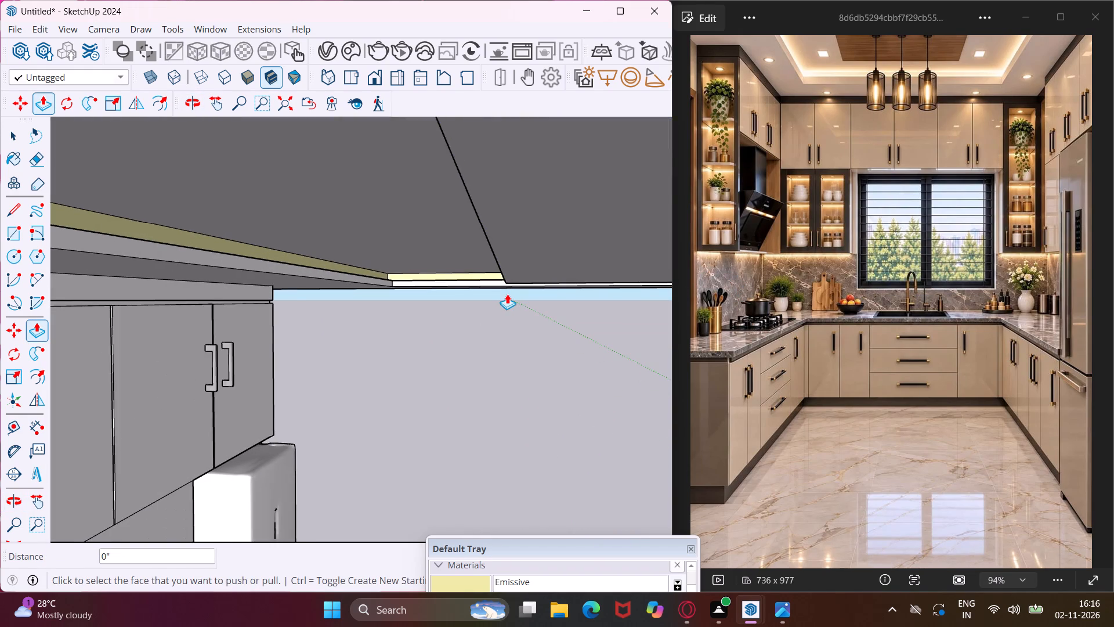
scroll(507, 294, "down", 1)
double_click(565, 149)
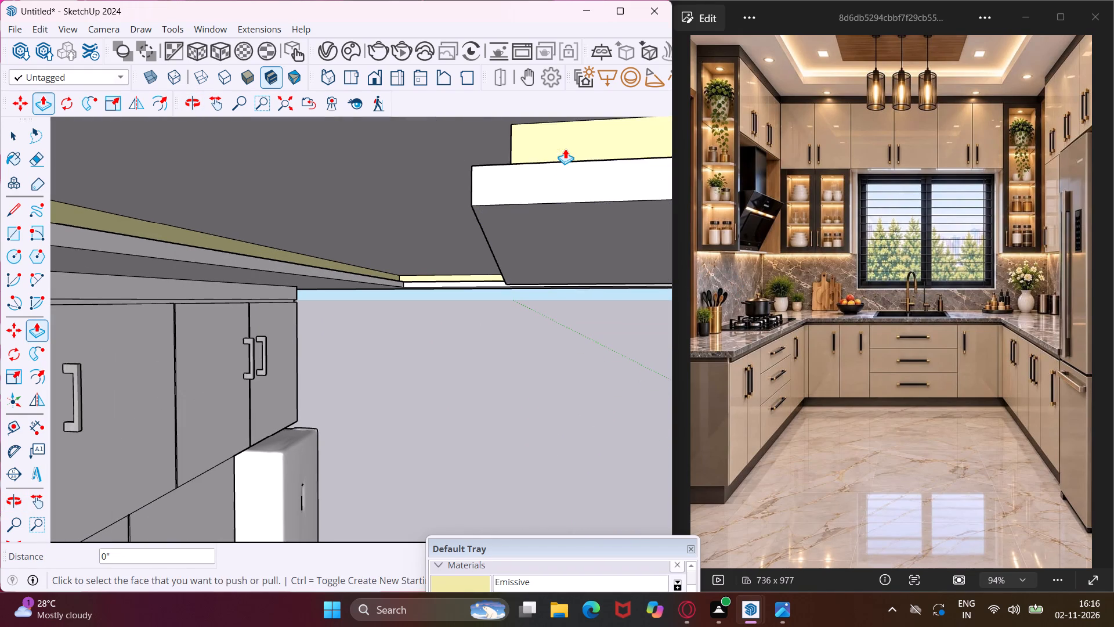
Repeat the 1 3/8" Push/Pull on the perimeter ceiling light strips along the hob-side and window-side cabinets.
middle_click_drag(541, 302, 516, 274)
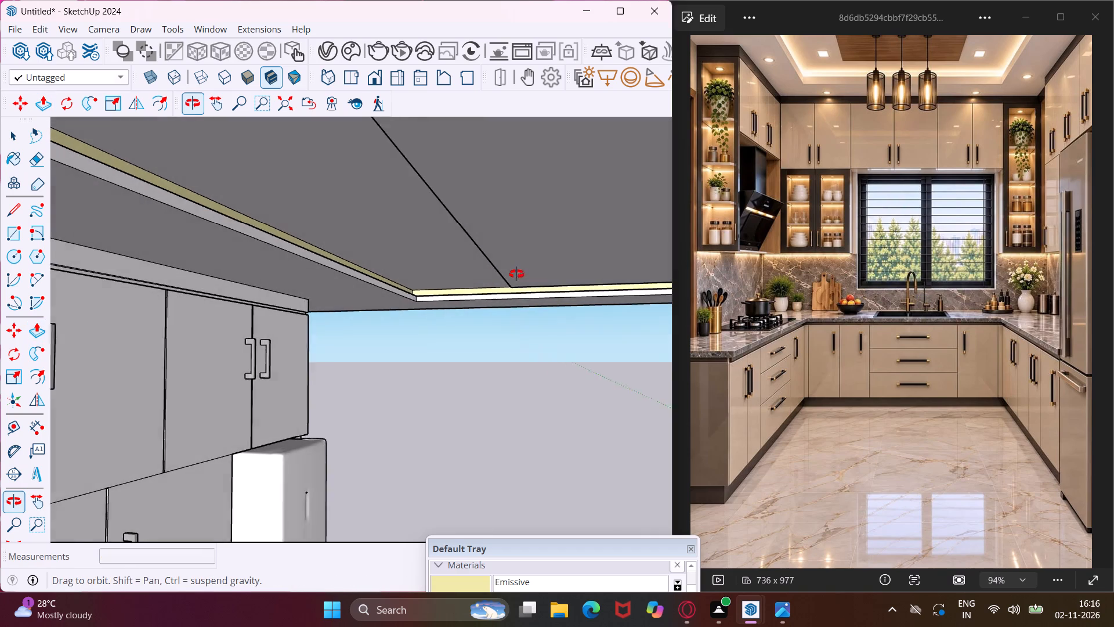
middle_click_drag(516, 274, 515, 273)
scroll(548, 302, "up", 20)
scroll(548, 302, "up", 5)
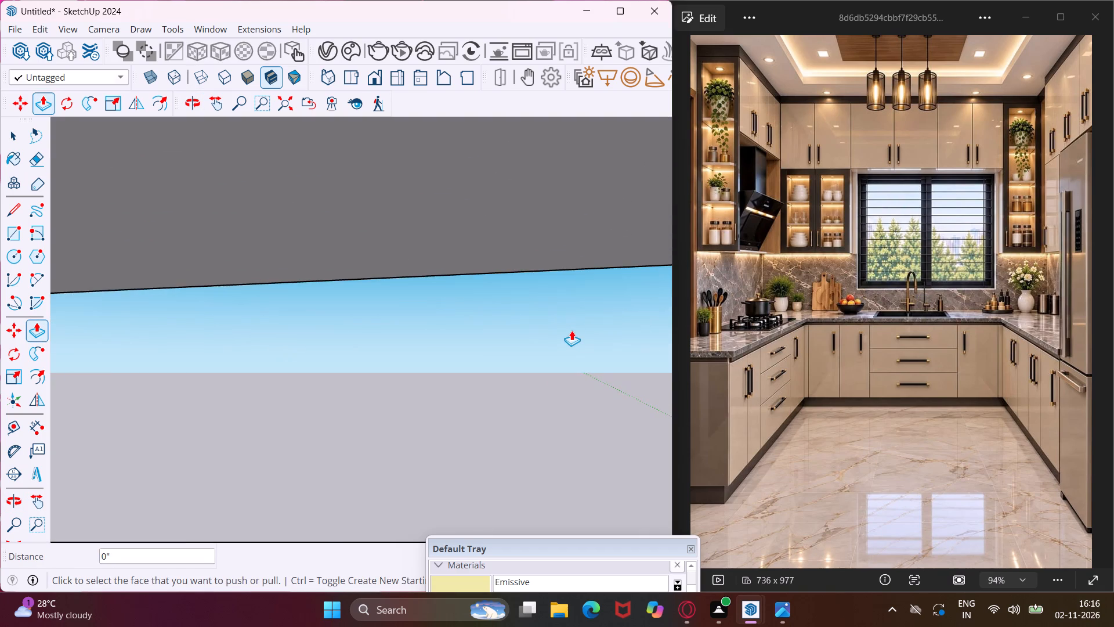
scroll(572, 330, "up", 20)
scroll(572, 330, "up", 3)
middle_click_drag(572, 330, 499, 341)
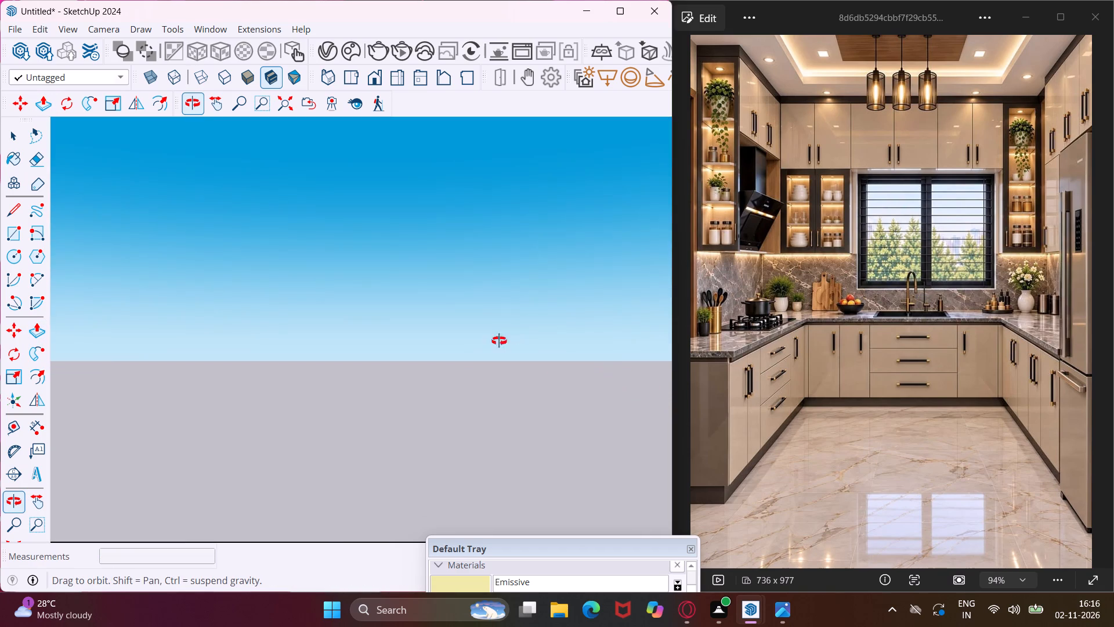
middle_click_drag(499, 341, 52, 380)
scroll(231, 308, "down", 4)
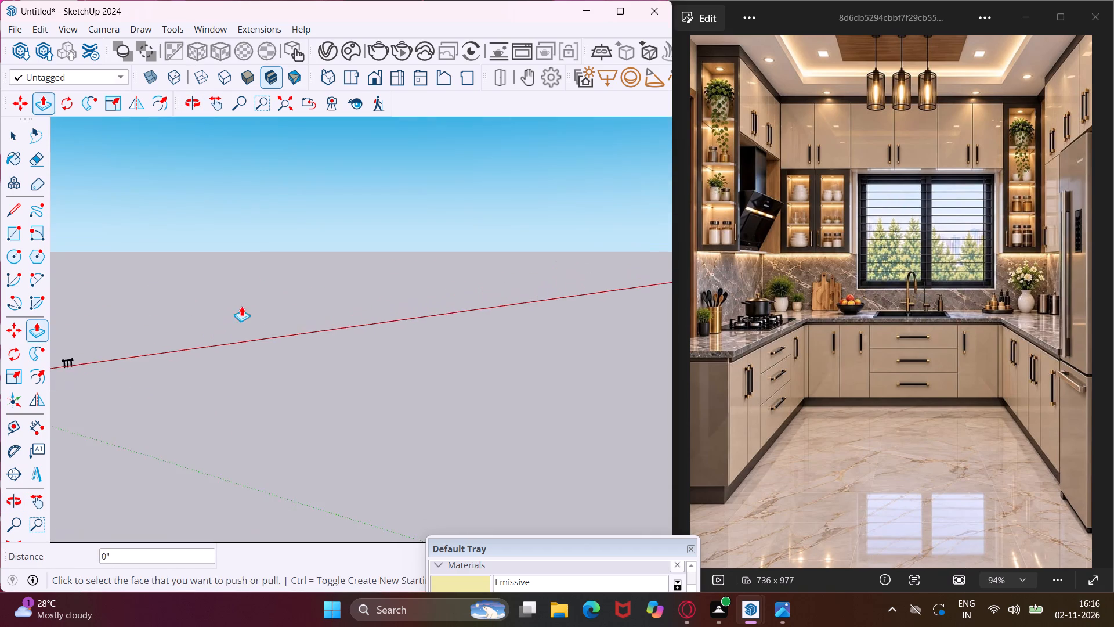
scroll(241, 306, "down", 12)
scroll(155, 294, "up", 6)
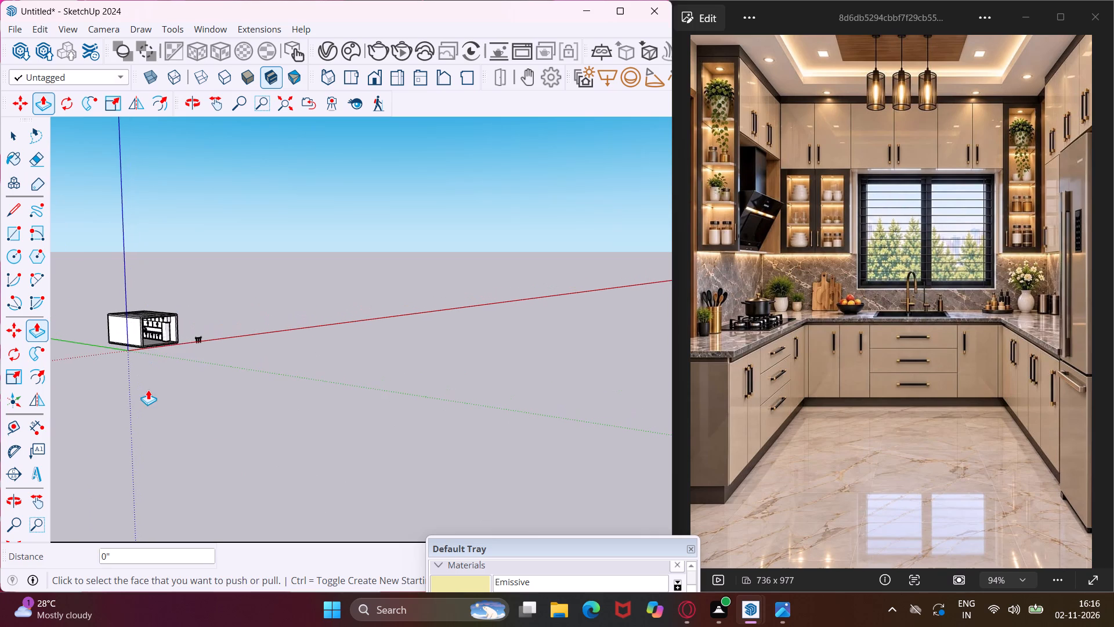
middle_click_drag(272, 293, 56, 317)
scroll(237, 297, "up", 7)
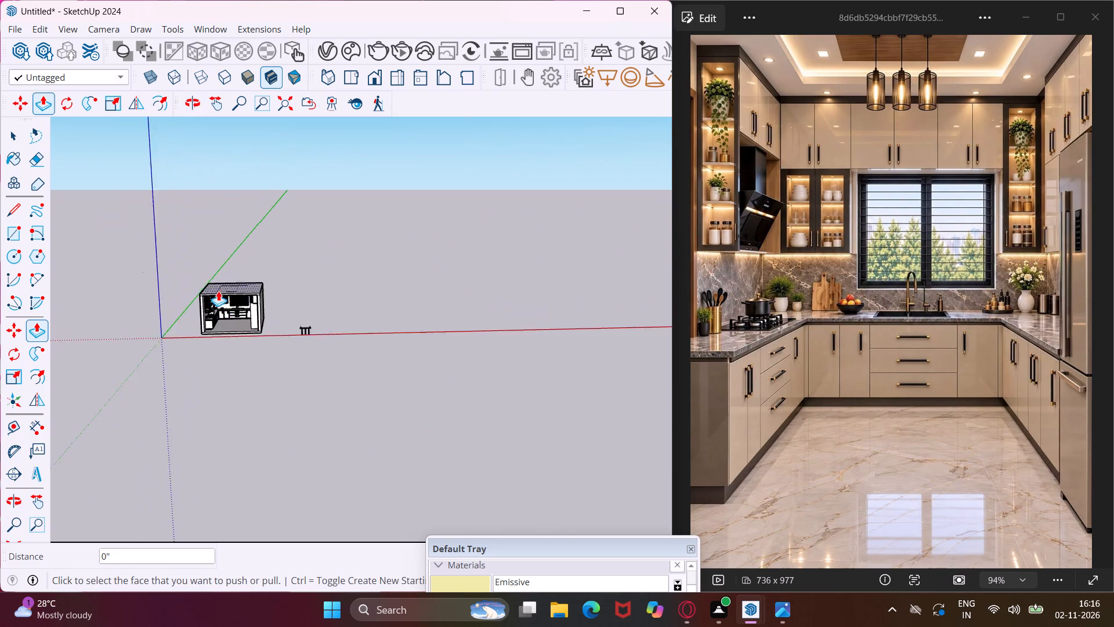
scroll(218, 291, "up", 15)
middle_click_drag(262, 336, 194, 275)
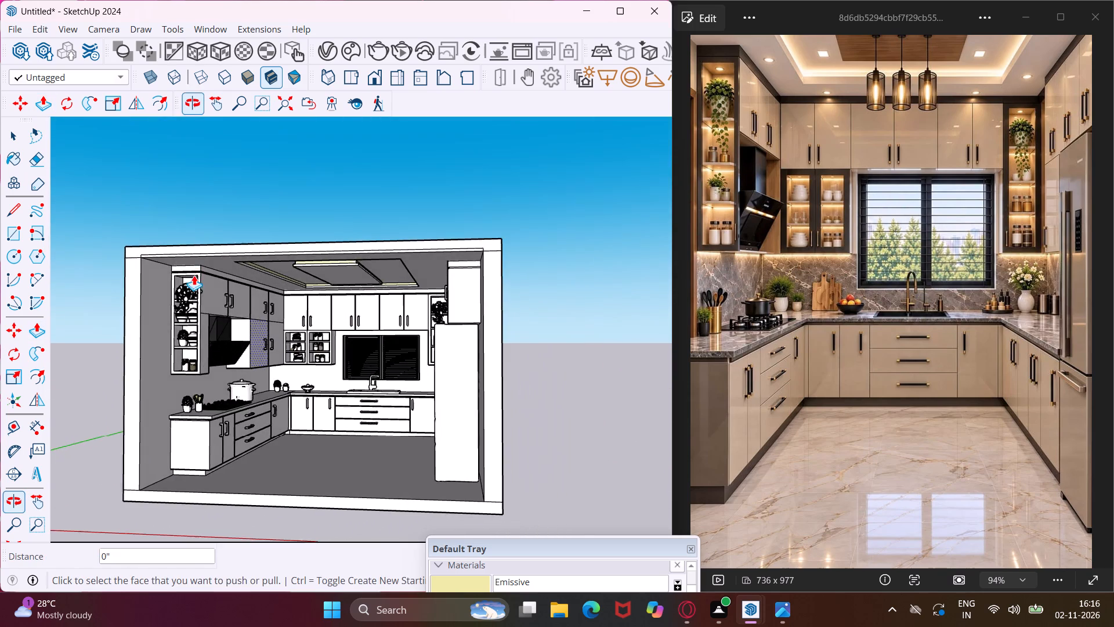
scroll(223, 268, "up", 3)
scroll(313, 279, "up", 17)
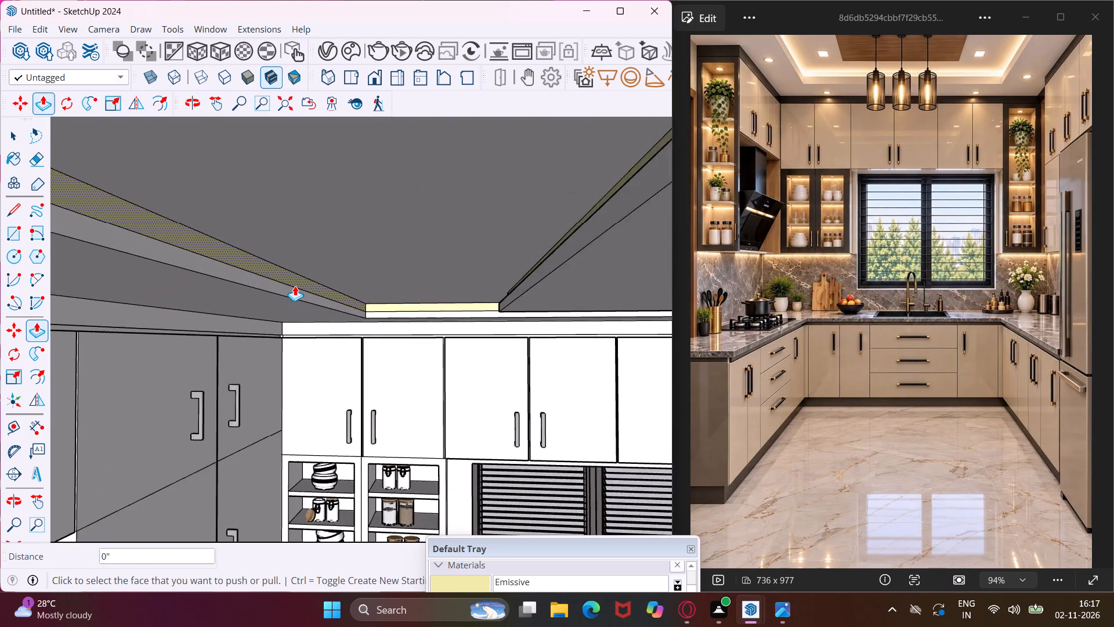
scroll(295, 286, "up", 3)
double_click(292, 280)
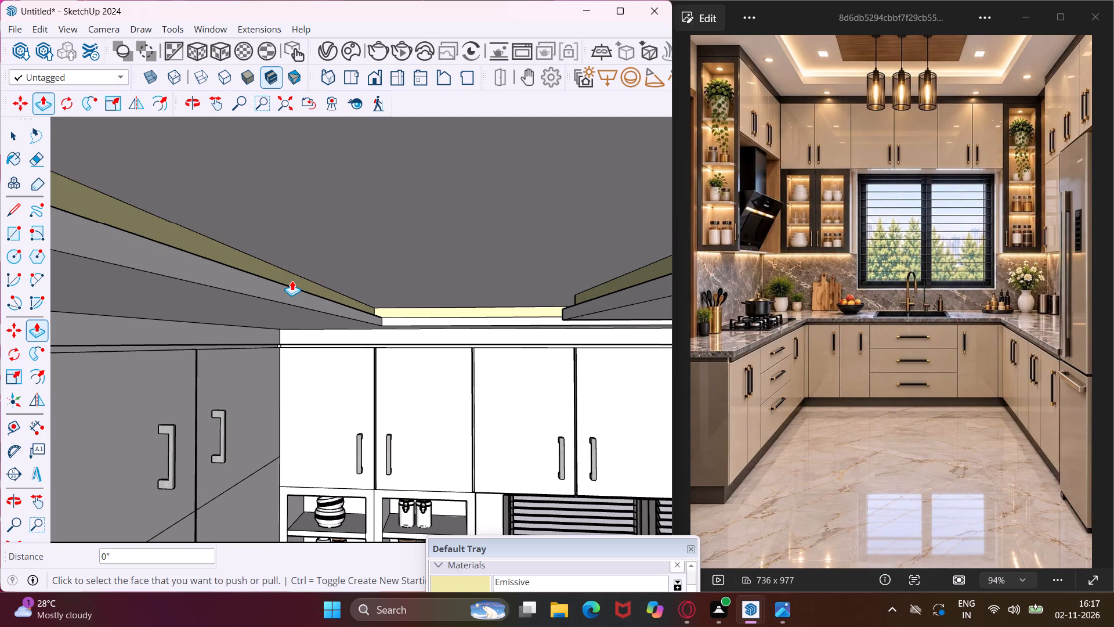
scroll(383, 304, "up", 7)
double_click(400, 317)
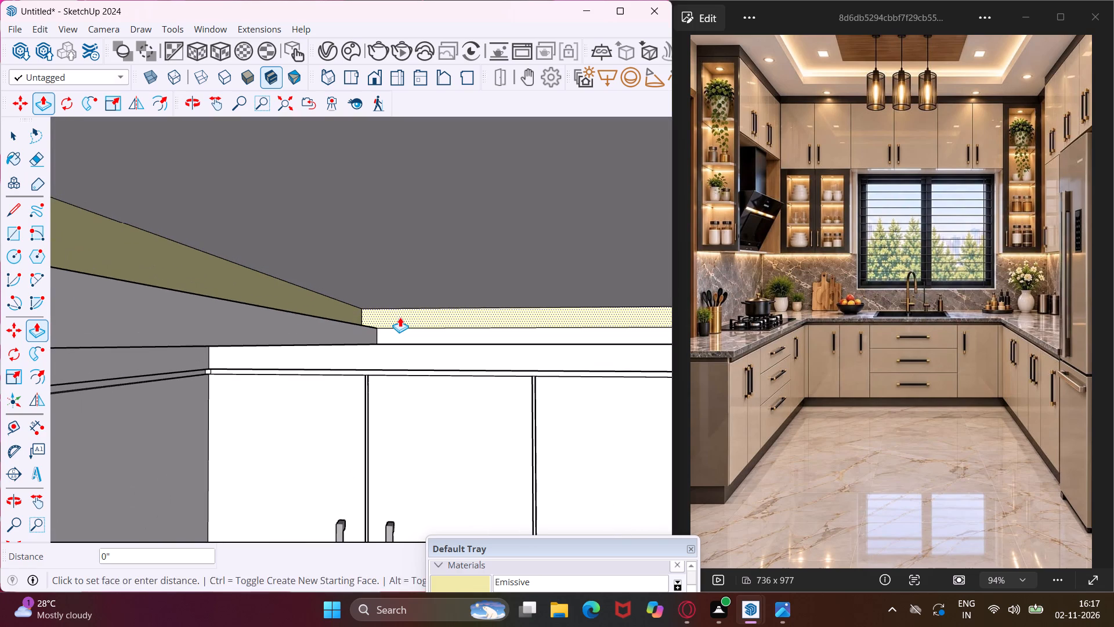
scroll(313, 295, "down", 17)
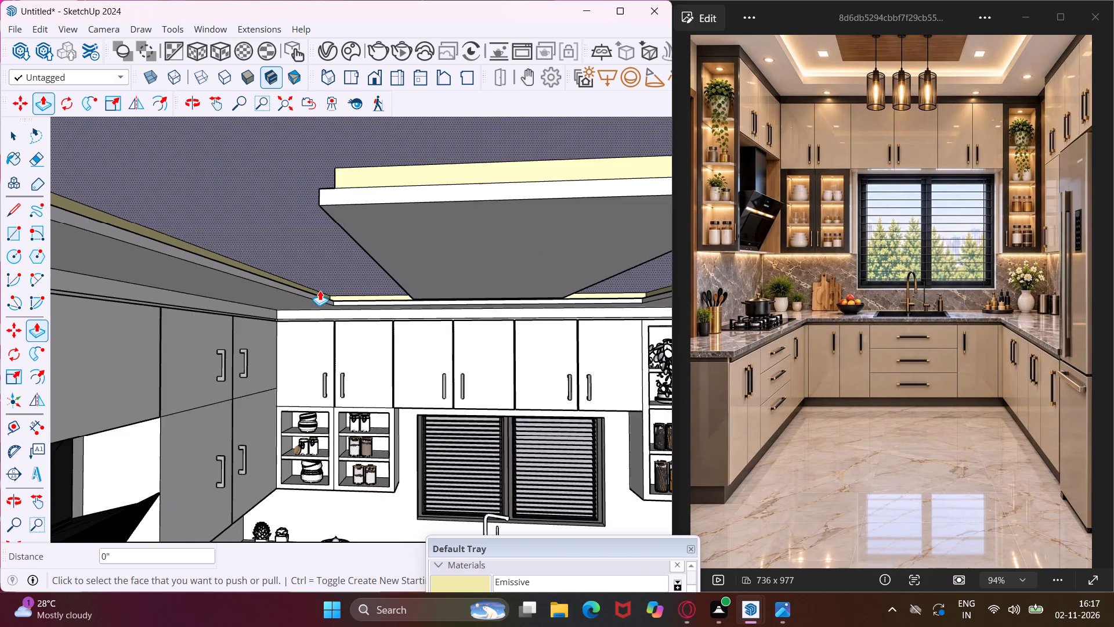
scroll(320, 290, "down", 17)
key("Escape")
key("space")
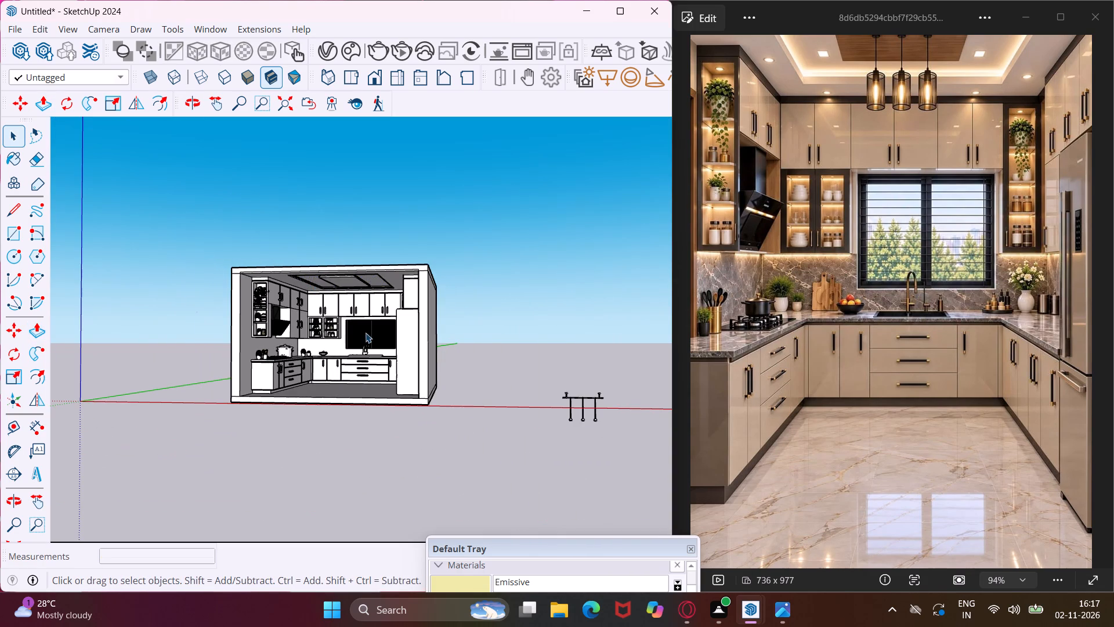
Move the three-pendant light fixture from outside the room to hang beneath the central ceiling panel.
scroll(551, 437, "up", 4)
scroll(601, 401, "up", 4)
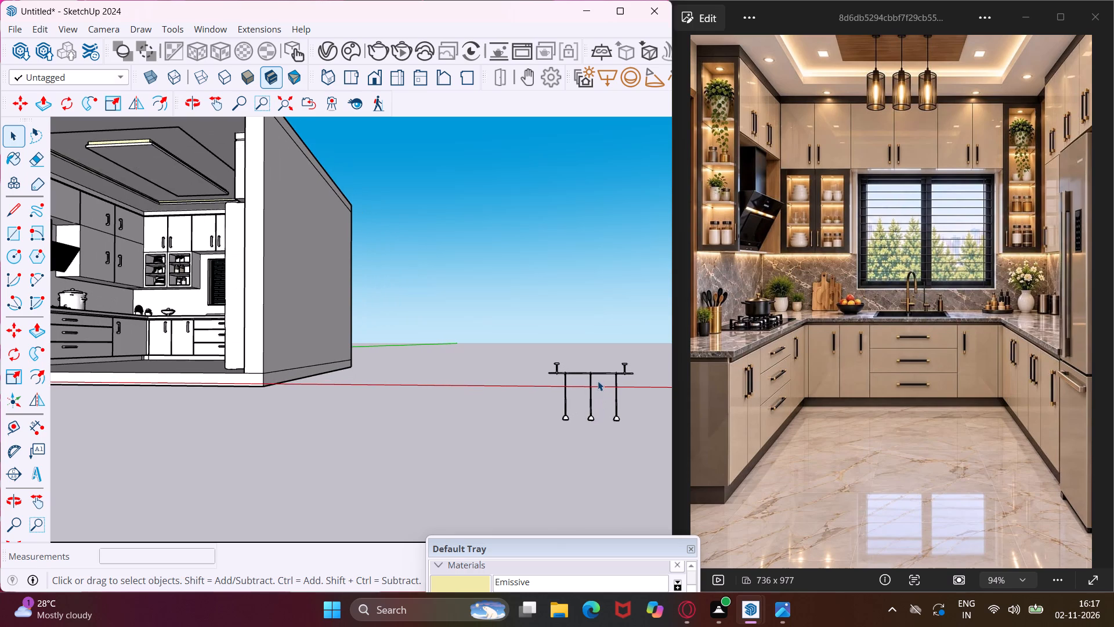
left_click(592, 374)
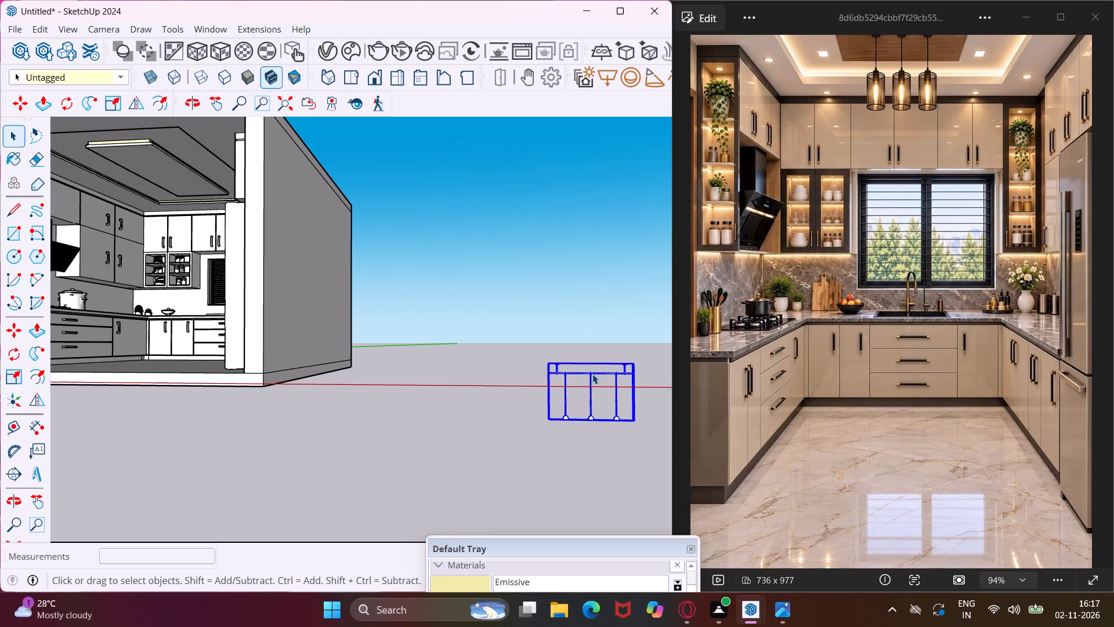
key("m")
scroll(564, 372, "up", 9)
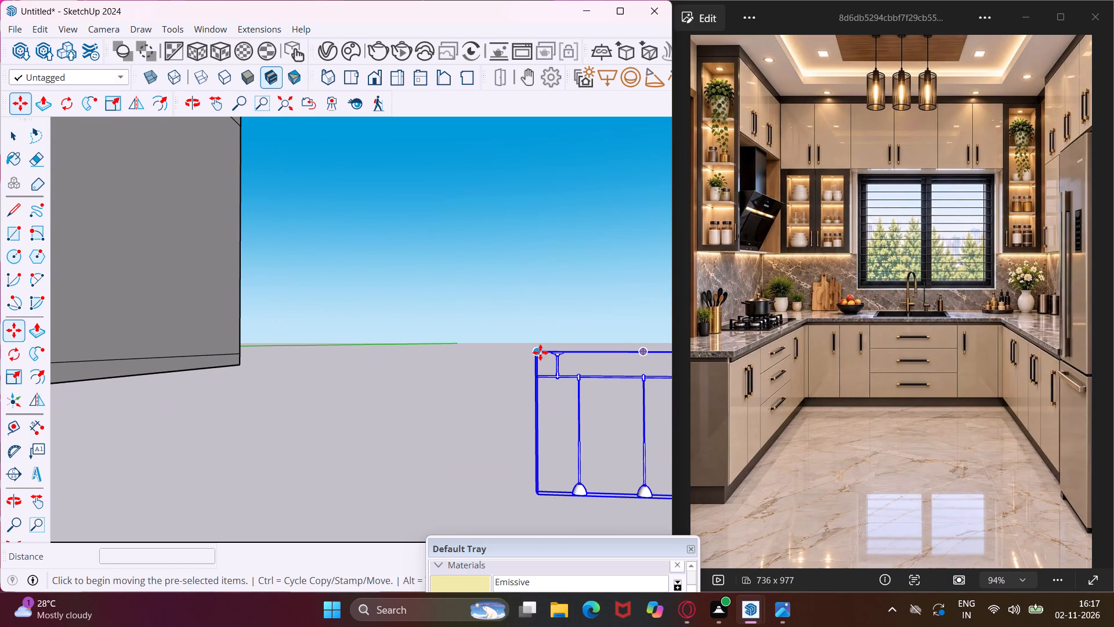
left_click(535, 352)
scroll(487, 341, "down", 11)
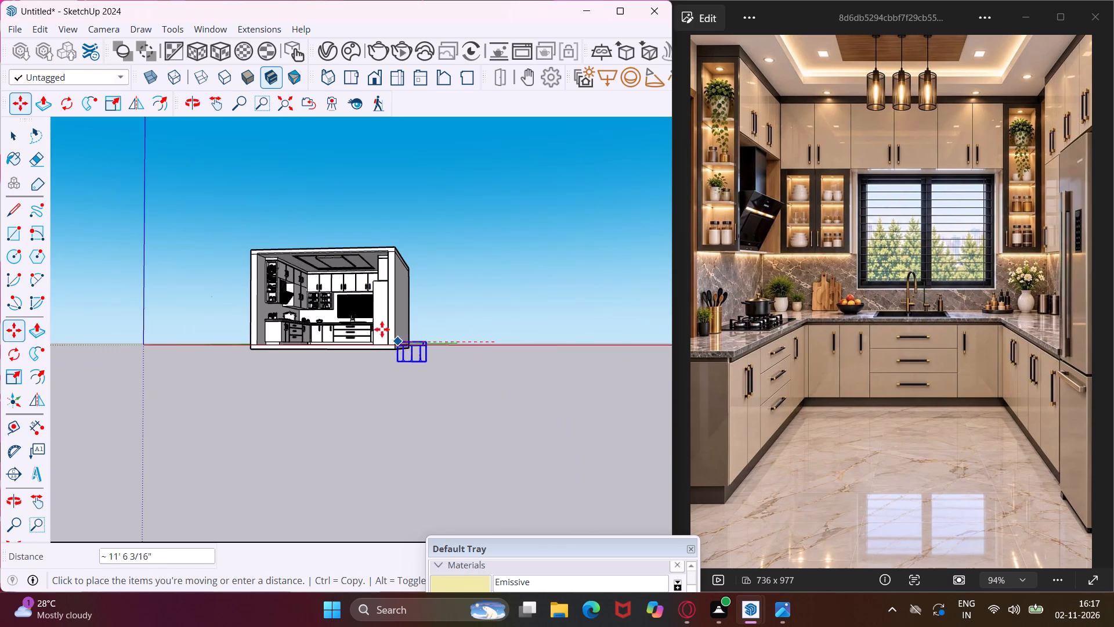
scroll(325, 268, "up", 15)
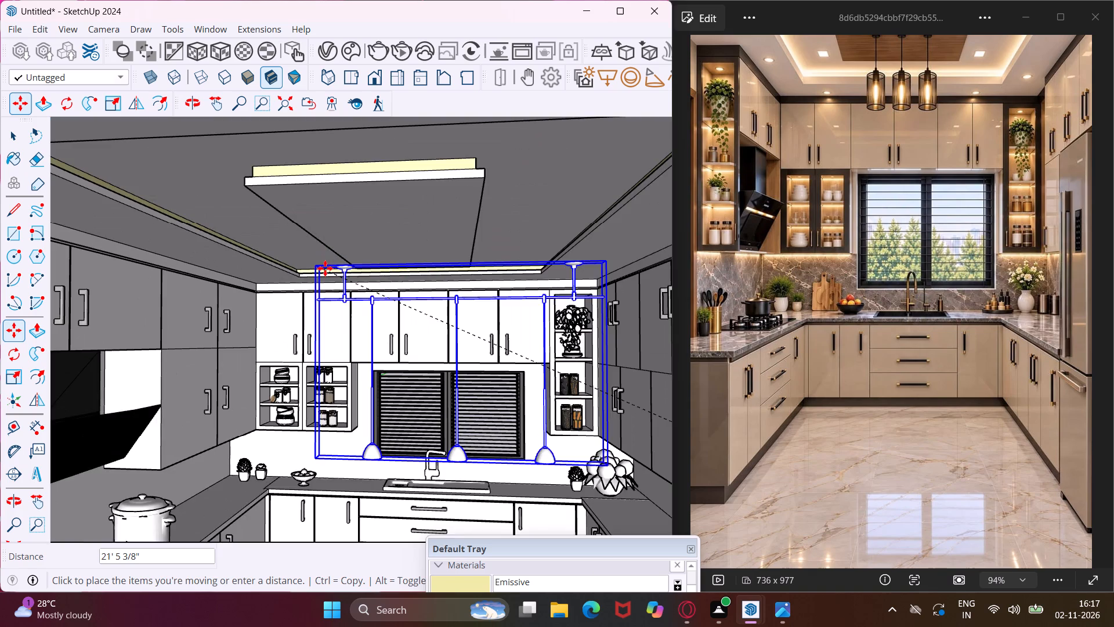
scroll(320, 258, "up", 4)
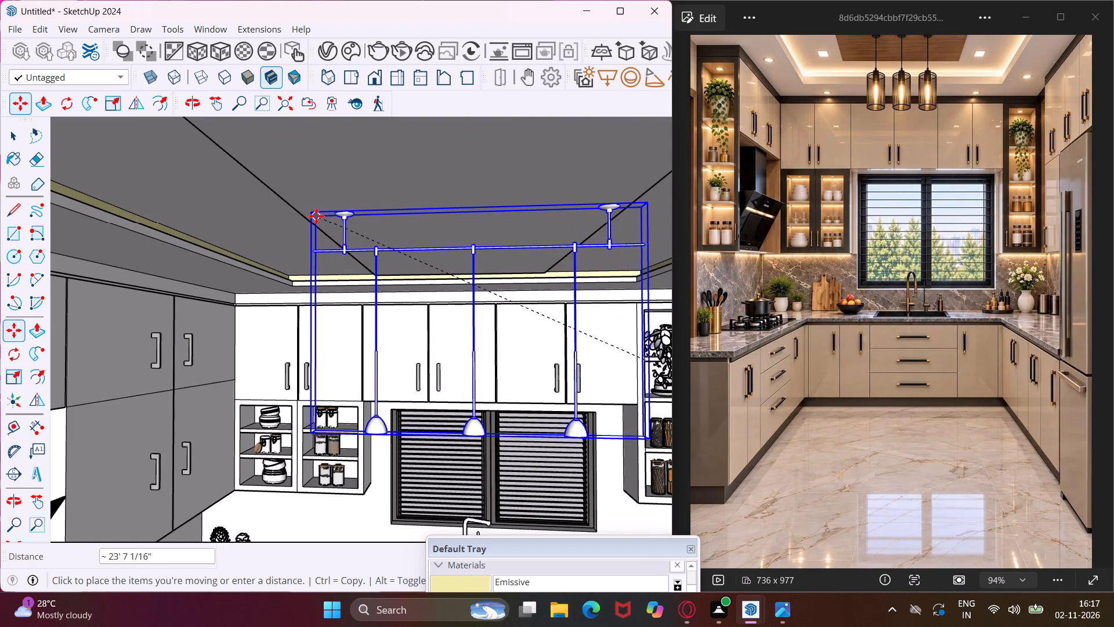
left_click(316, 216)
scroll(316, 216, "down", 9)
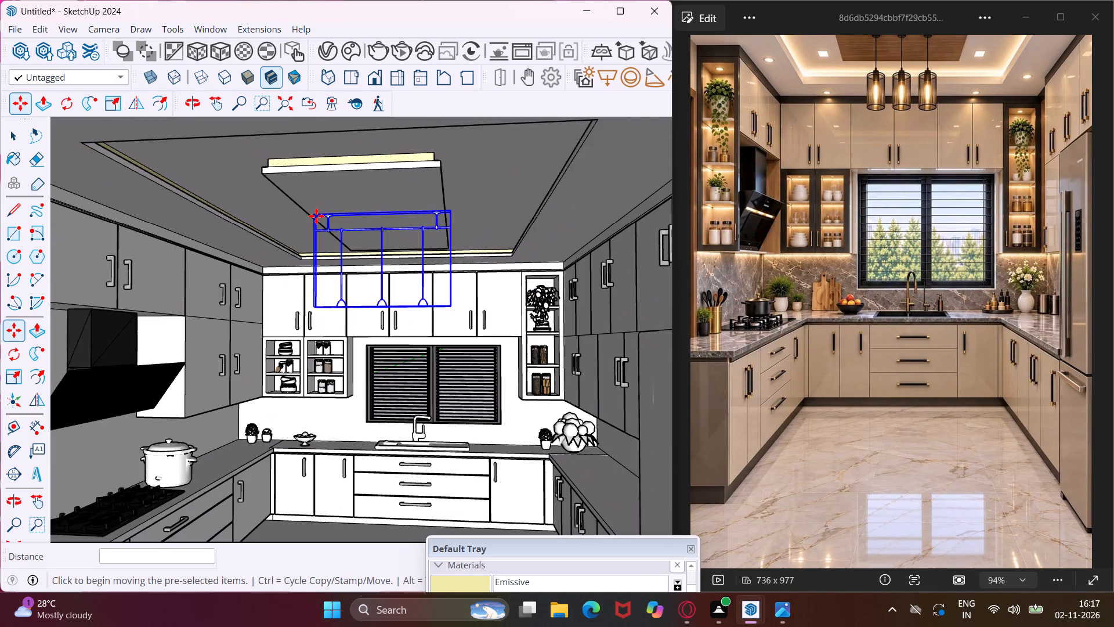
scroll(316, 216, "down", 5)
key("Escape")
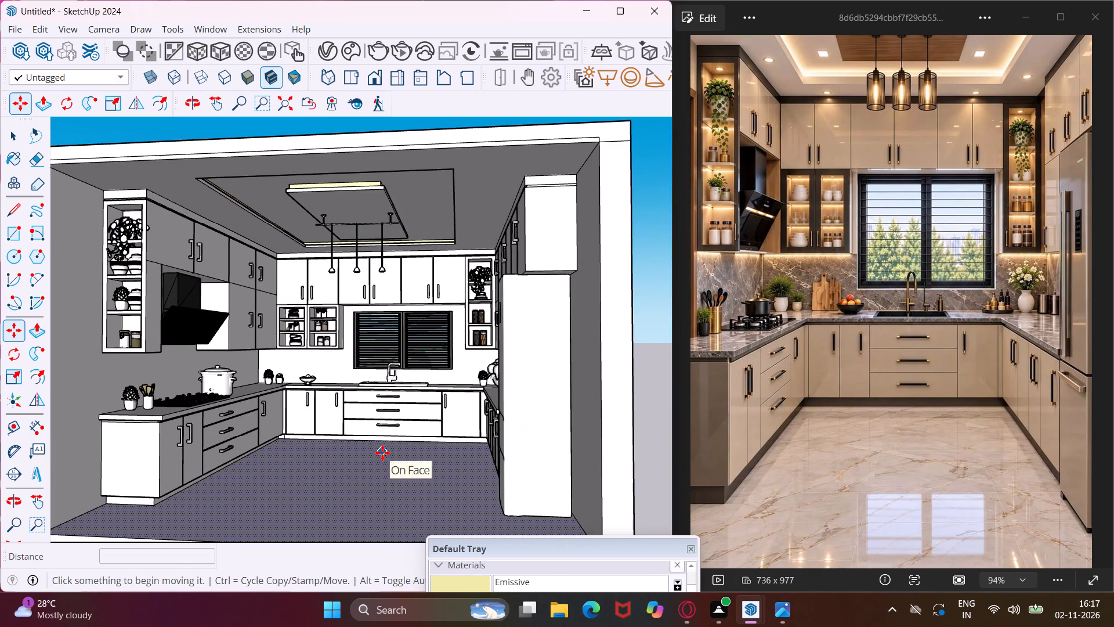
Import the downloaded Tlon Light 1950 round ceiling light from the Cosmos lighting models and place it outside the room.
key("space")
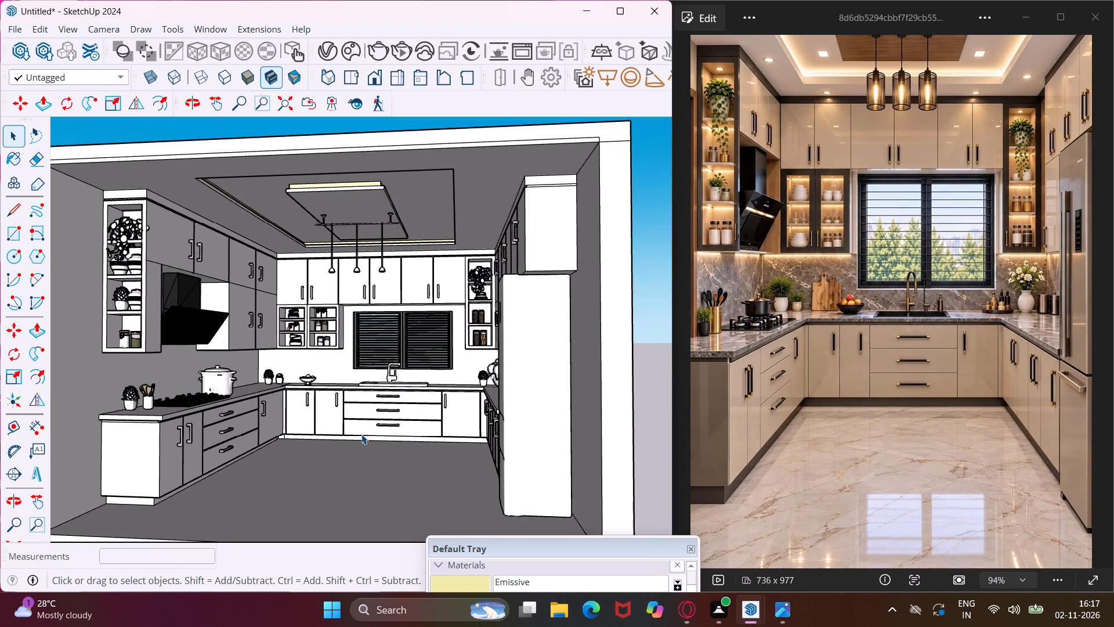
middle_click_drag(361, 434, 386, 433)
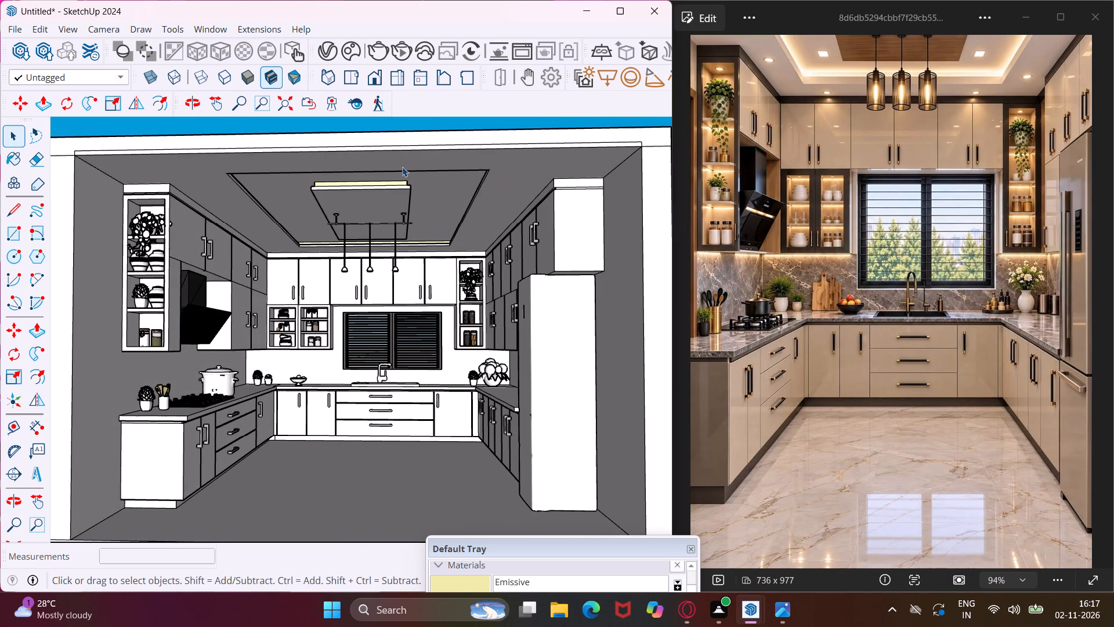
left_click(342, 56)
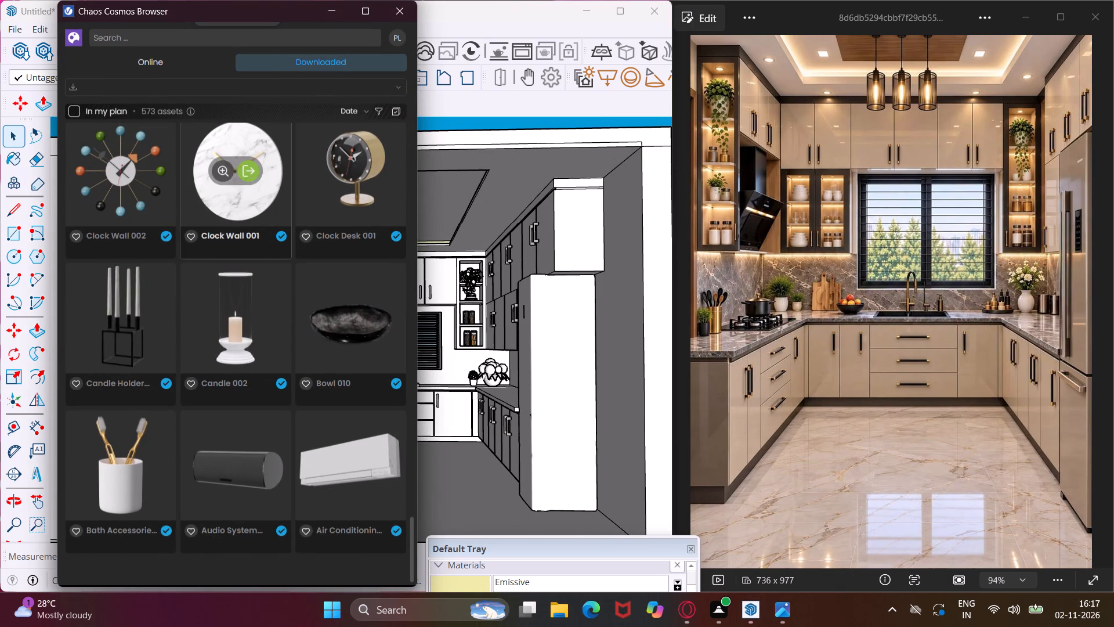
left_click(284, 93)
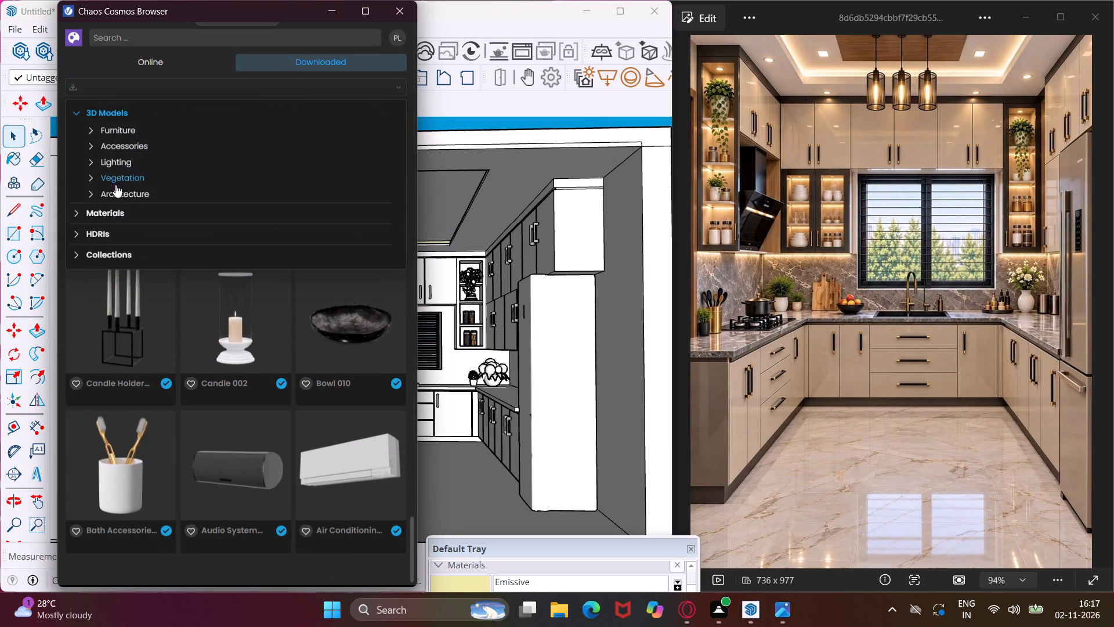
left_click(111, 163)
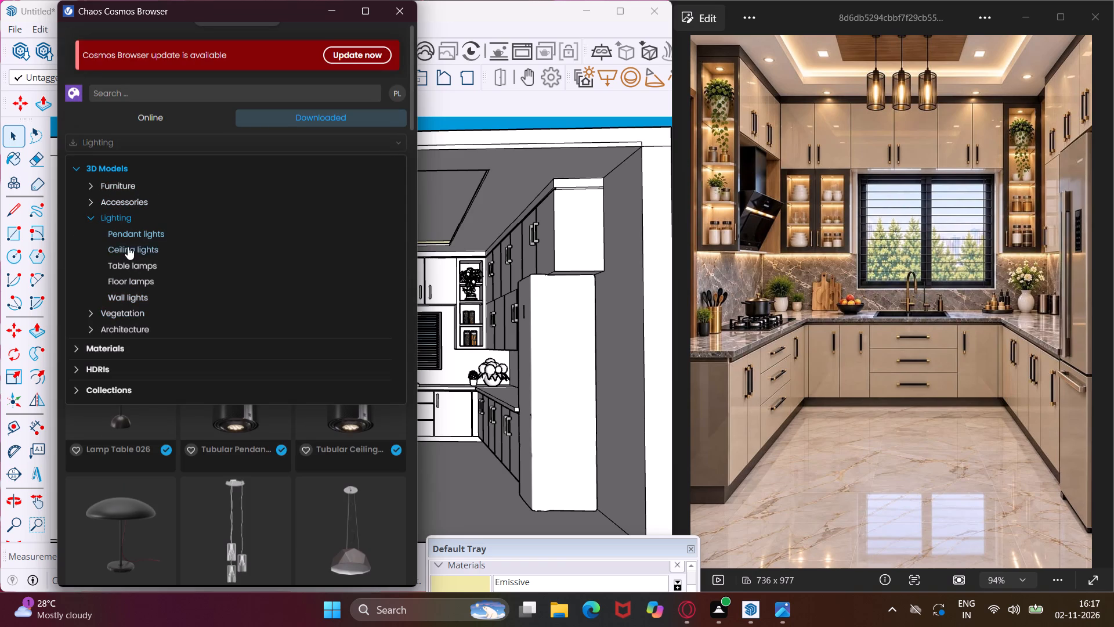
left_click(128, 252)
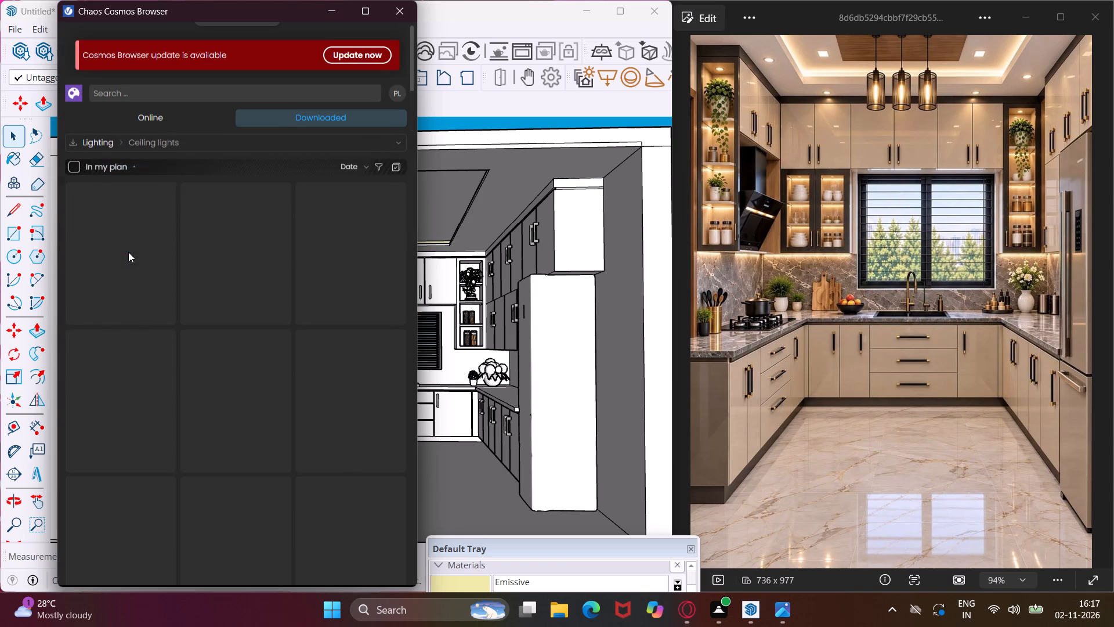
scroll(141, 290, "down", 3)
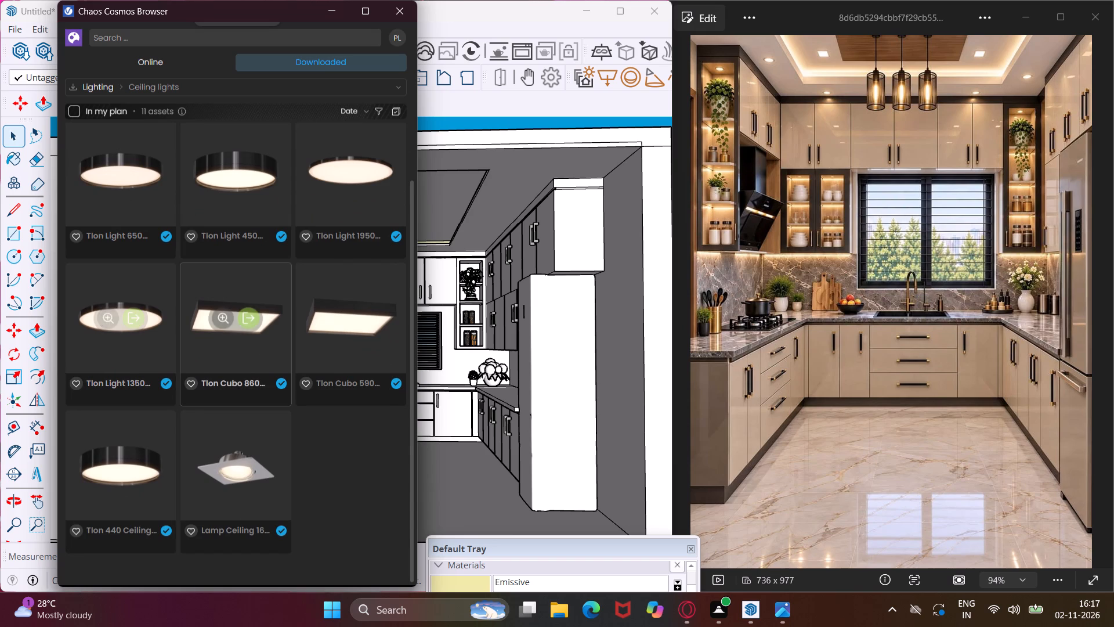
left_click(361, 173)
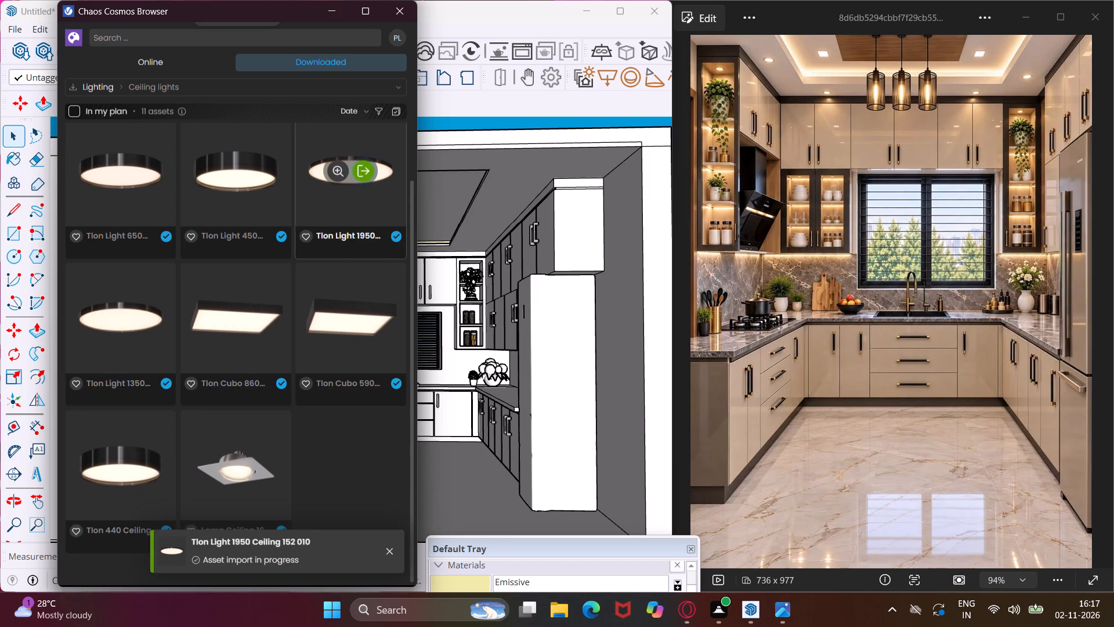
scroll(142, 379, "down", 8)
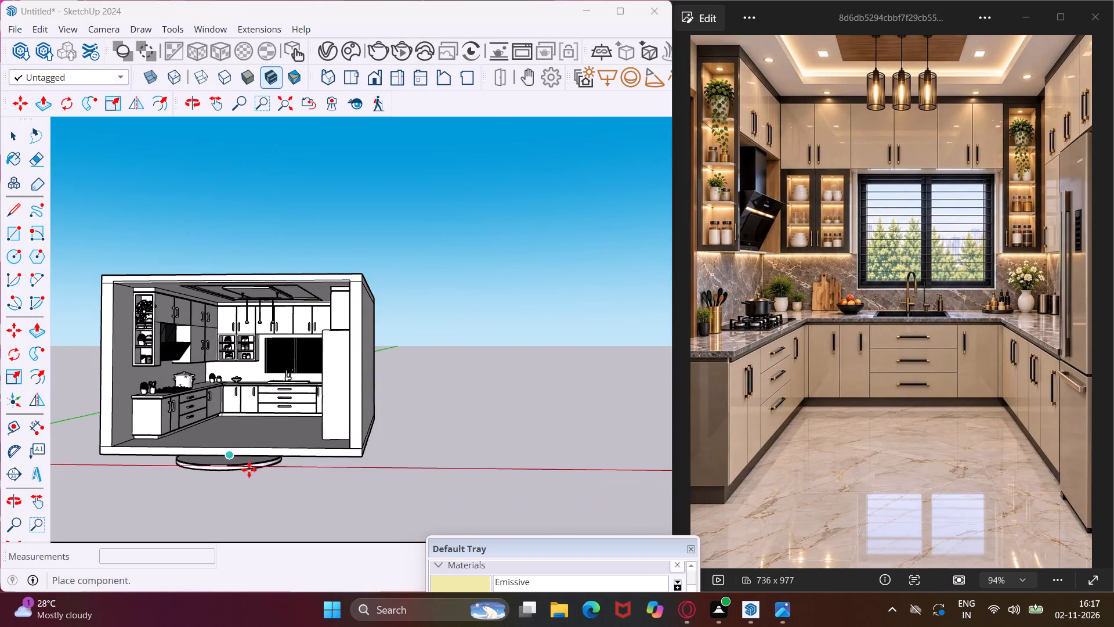
scroll(408, 457, "up", 3)
left_click(454, 442)
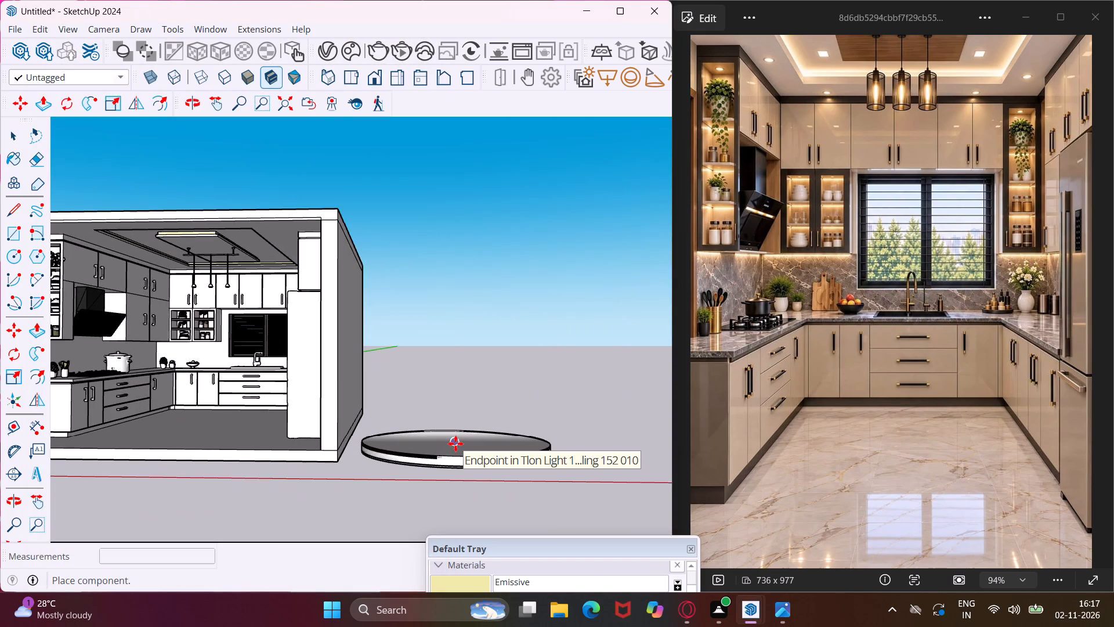
key("Escape")
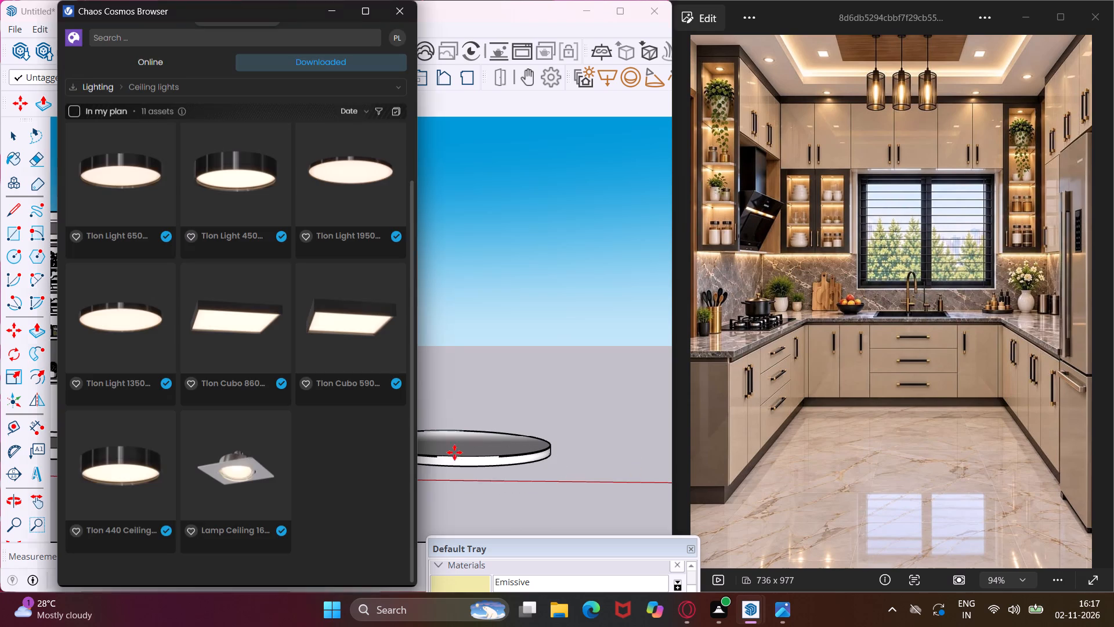
Import the Tlon Cubo 860 rectangular ceiling light from Cosmos and place it beside the round light outside the room.
left_click(247, 311)
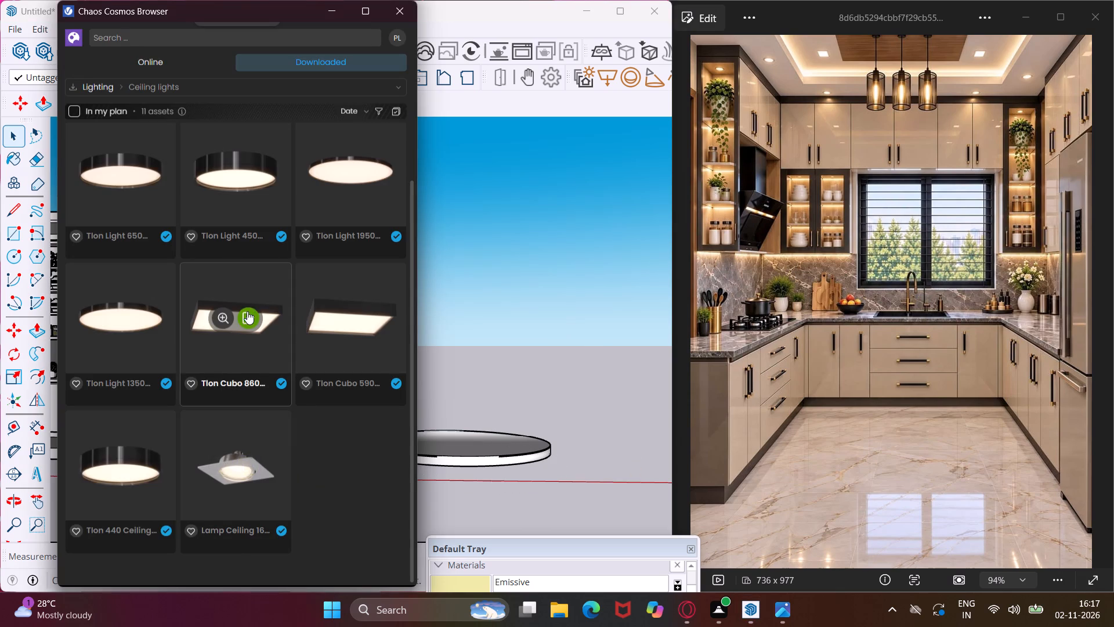
scroll(223, 419, "down", 3)
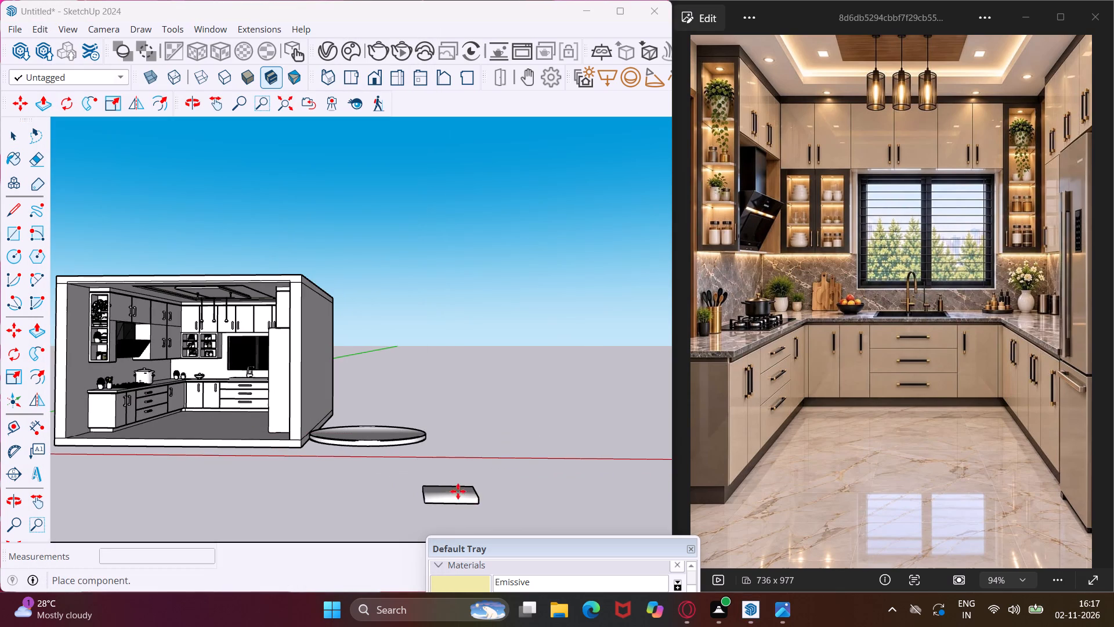
left_click(476, 456)
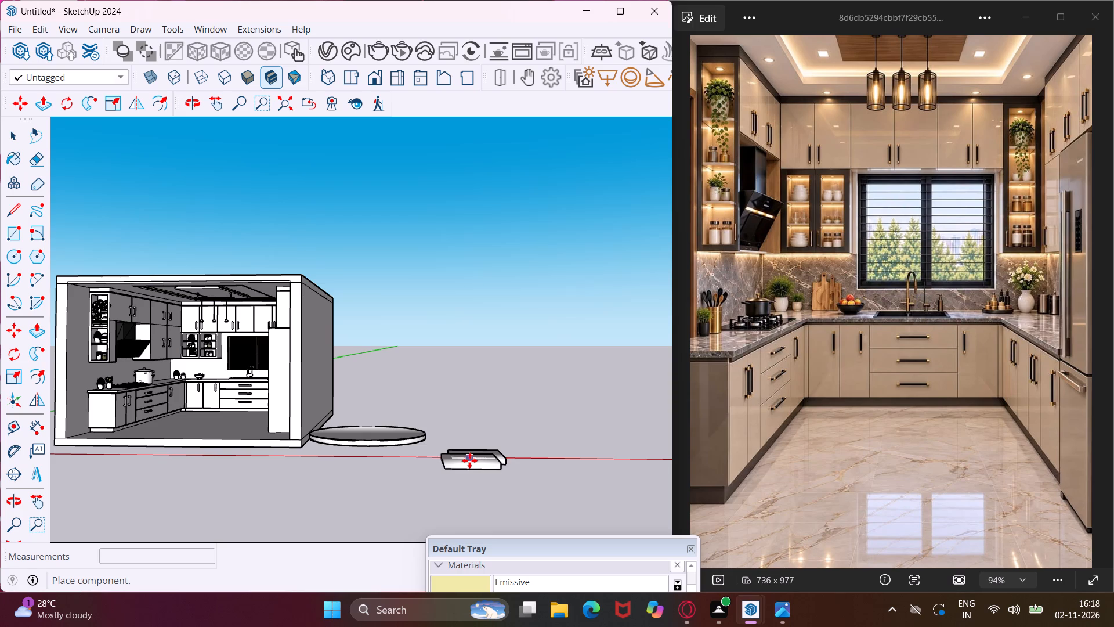
key("Escape")
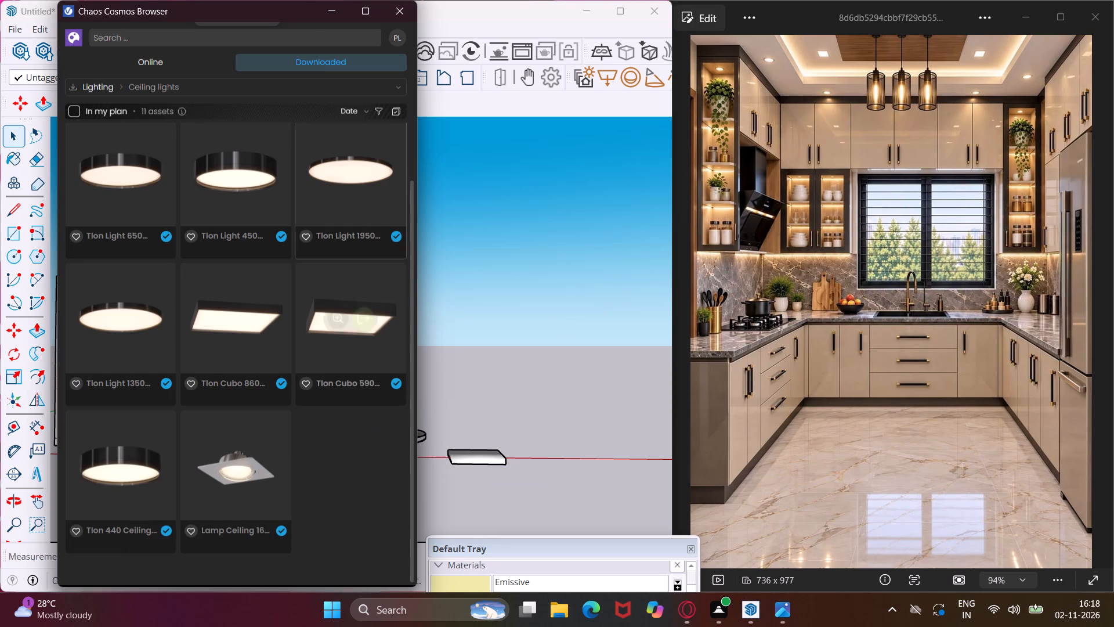
left_click(322, 12)
Scale the round Tlon ceiling light uniformly down to a small spotlight-sized disc.
scroll(370, 401, "up", 4)
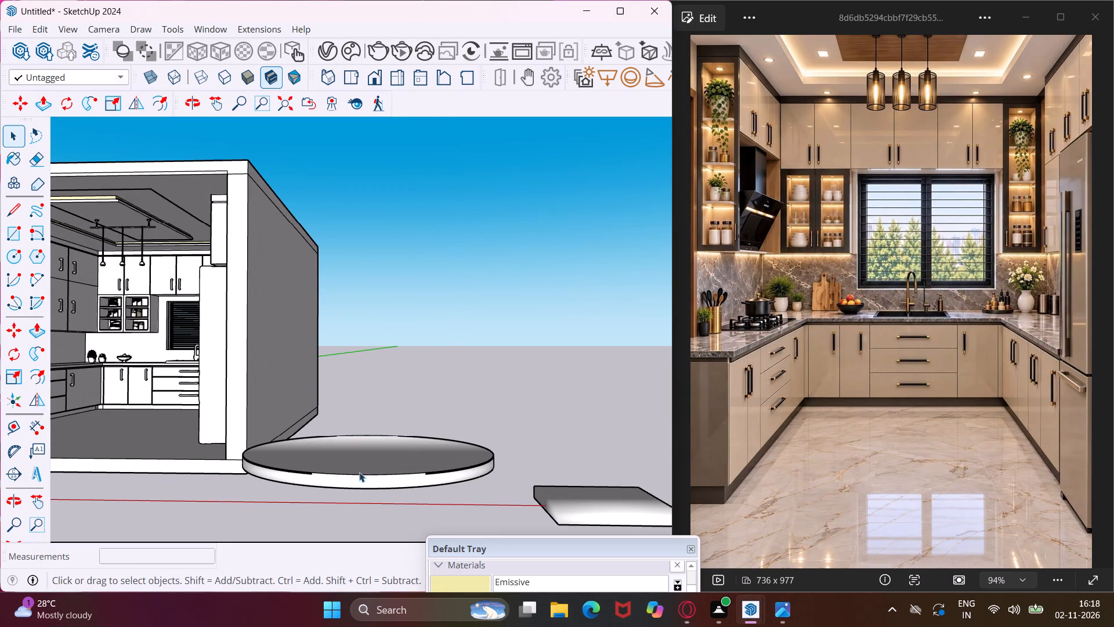
left_click(357, 481)
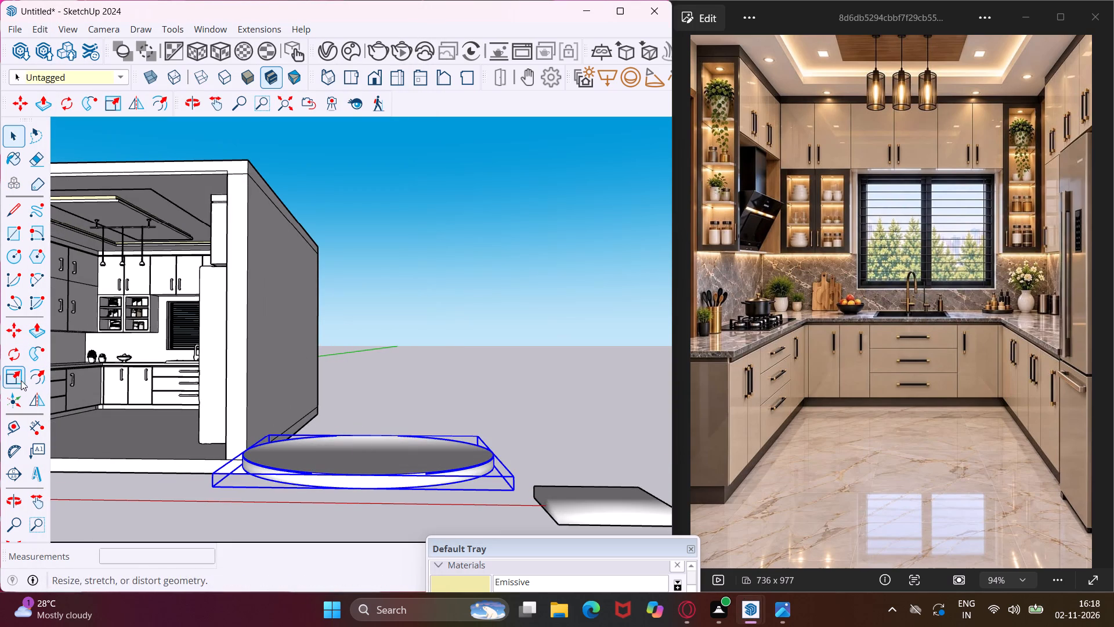
left_click(19, 379)
left_click(214, 470)
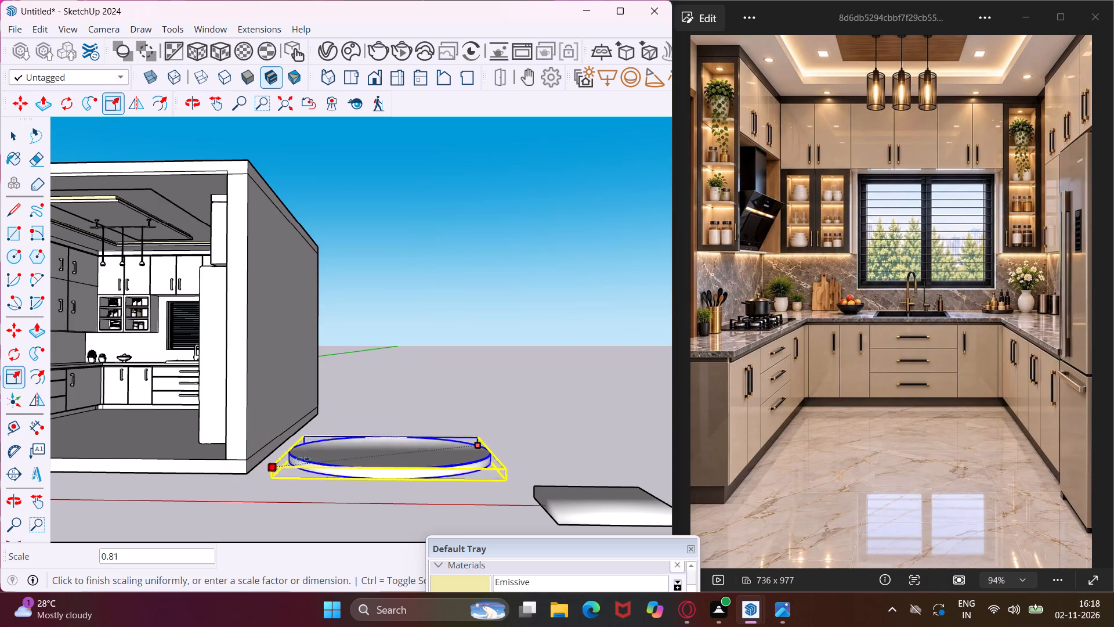
scroll(451, 445, "up", 5)
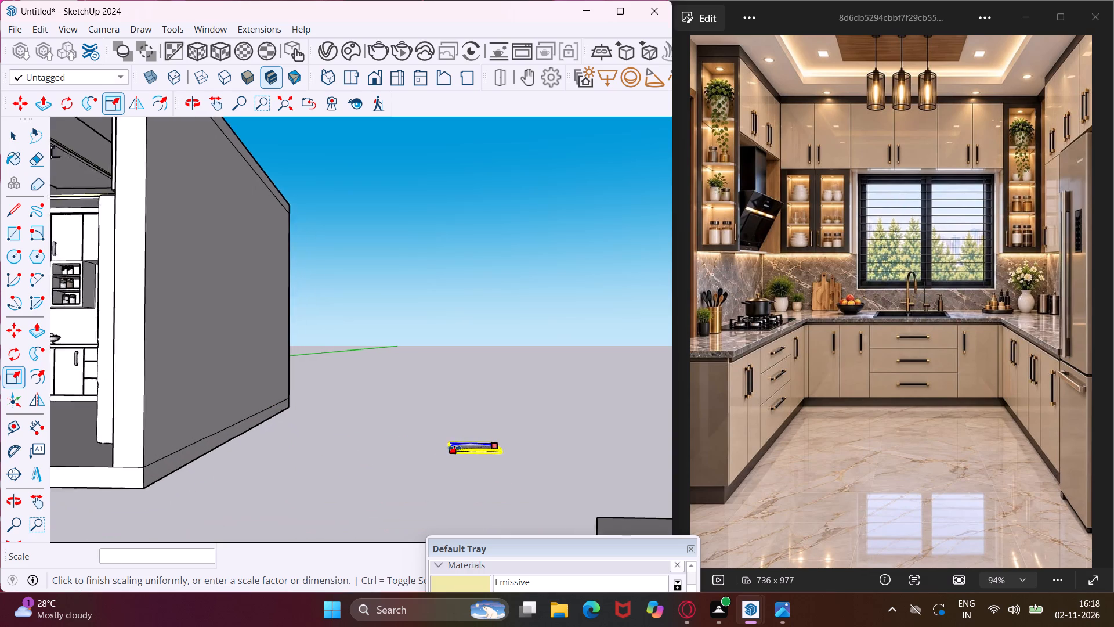
scroll(454, 448, "up", 4)
left_click(478, 446)
scroll(295, 399, "down", 3)
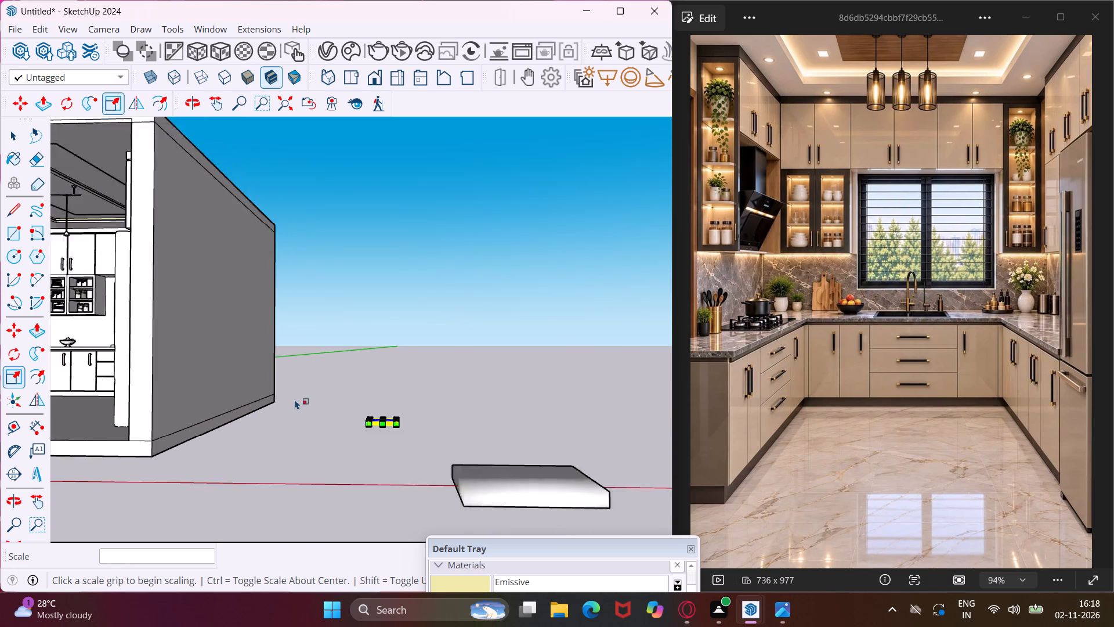
scroll(295, 399, "down", 5)
middle_click_drag(357, 431, 357, 489)
key("Escape")
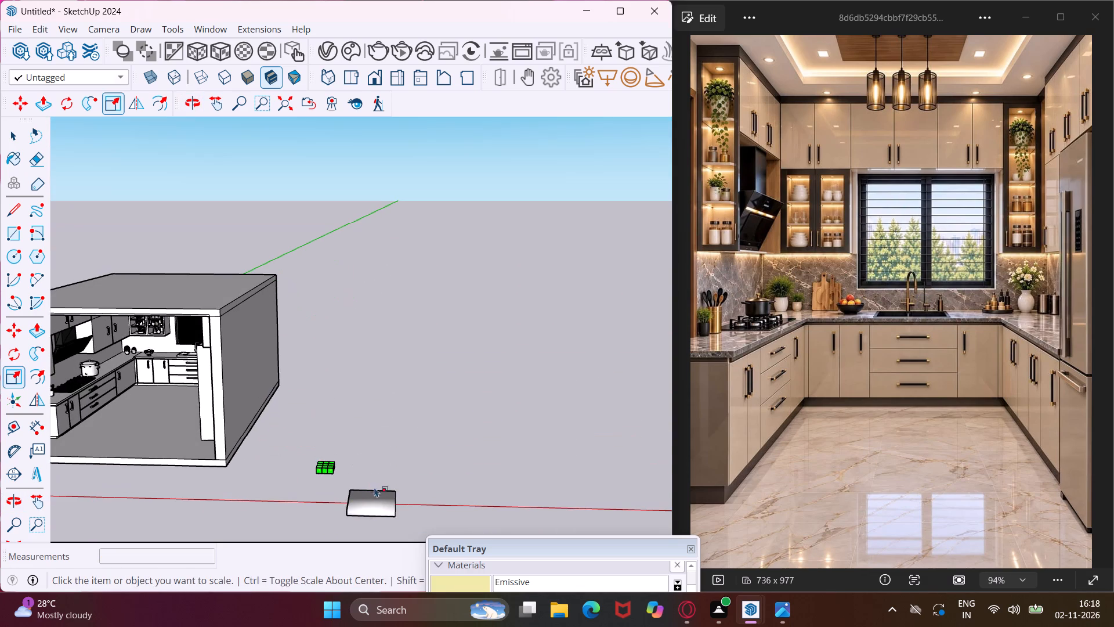
Scale the rectangular Tlon Cubo ceiling light uniformly to about 0.31 of its size.
key("space")
left_click(371, 514)
left_click(370, 492)
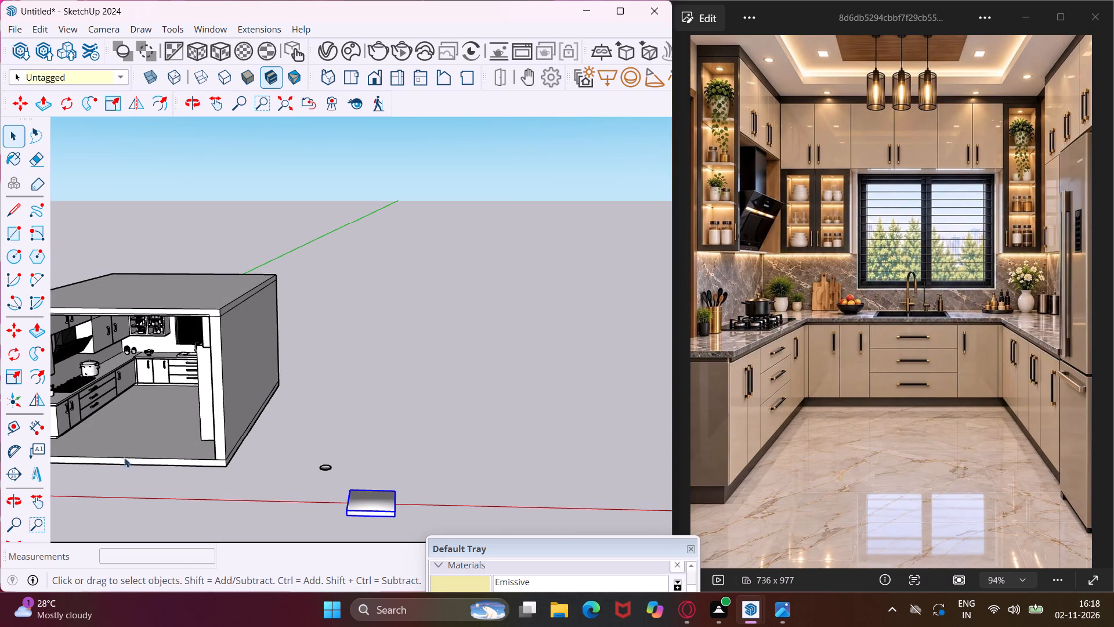
left_click(19, 370)
scroll(333, 512, "up", 4)
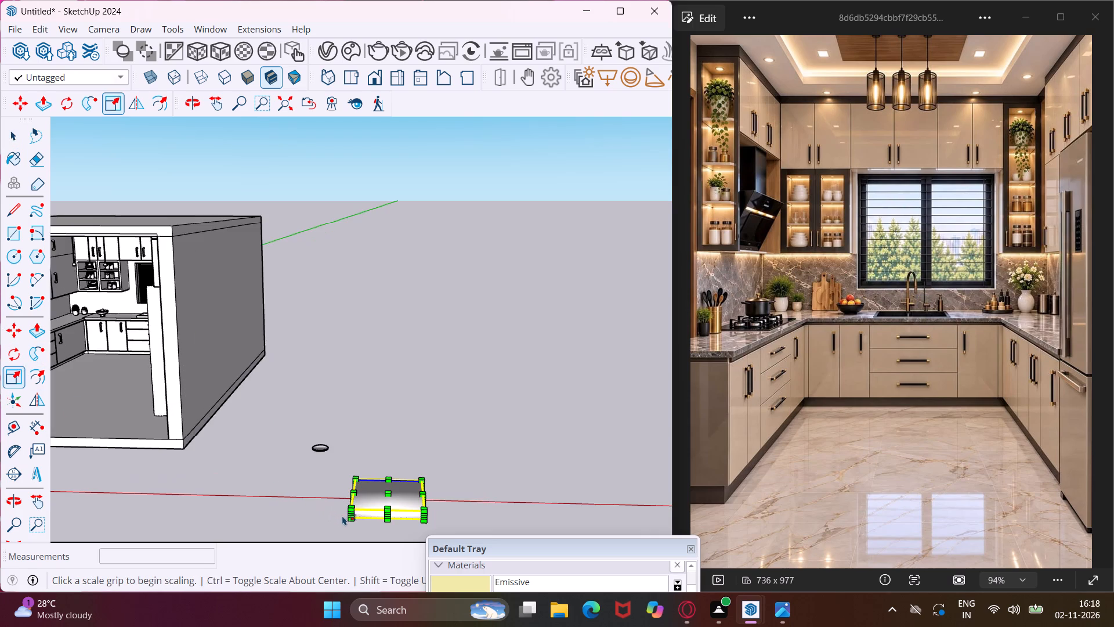
scroll(349, 510, "up", 6)
left_click(350, 510)
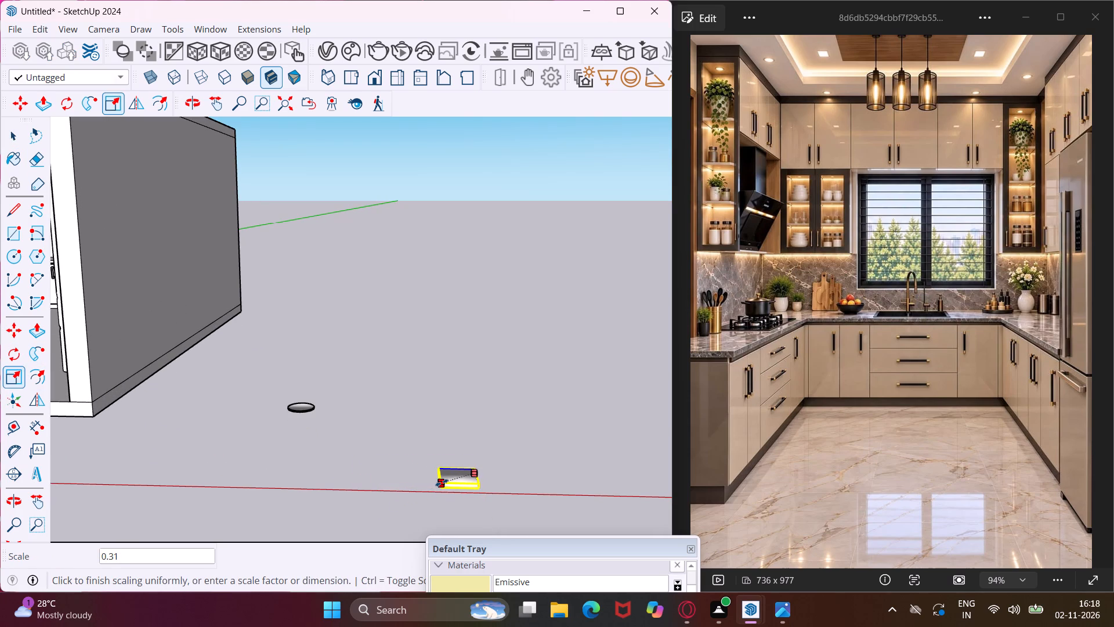
left_click(442, 482)
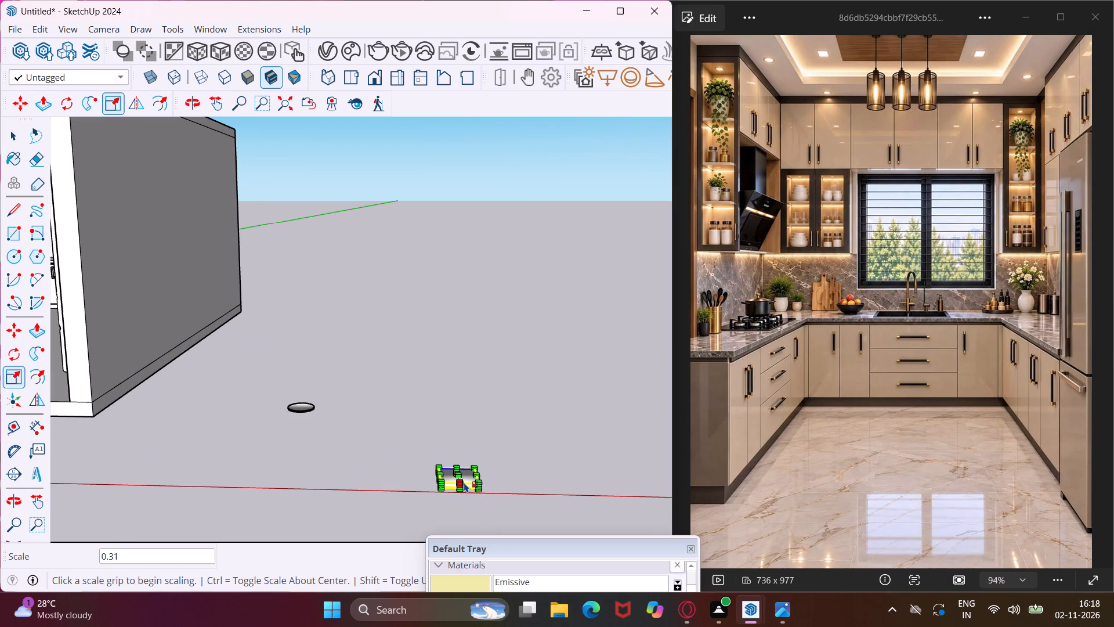
Move the scaled rectangular Tlon Cubo light by its corner from outside onto the kitchen floor near the room's open front.
key("m")
scroll(479, 497, "up", 15)
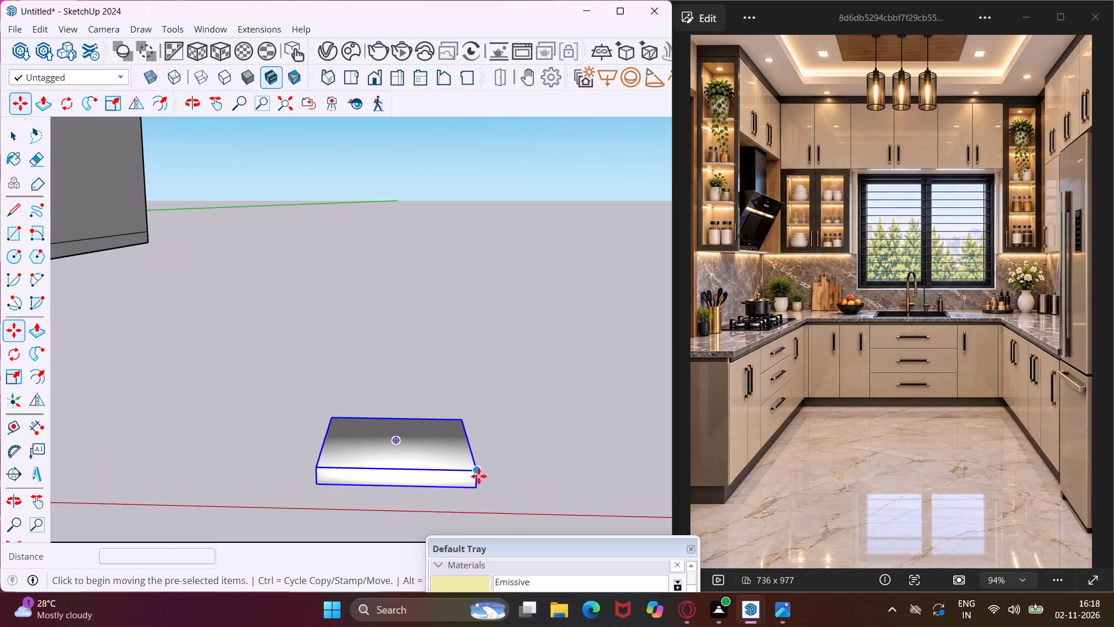
scroll(479, 476, "up", 3)
left_click(476, 481)
scroll(455, 424, "down", 8)
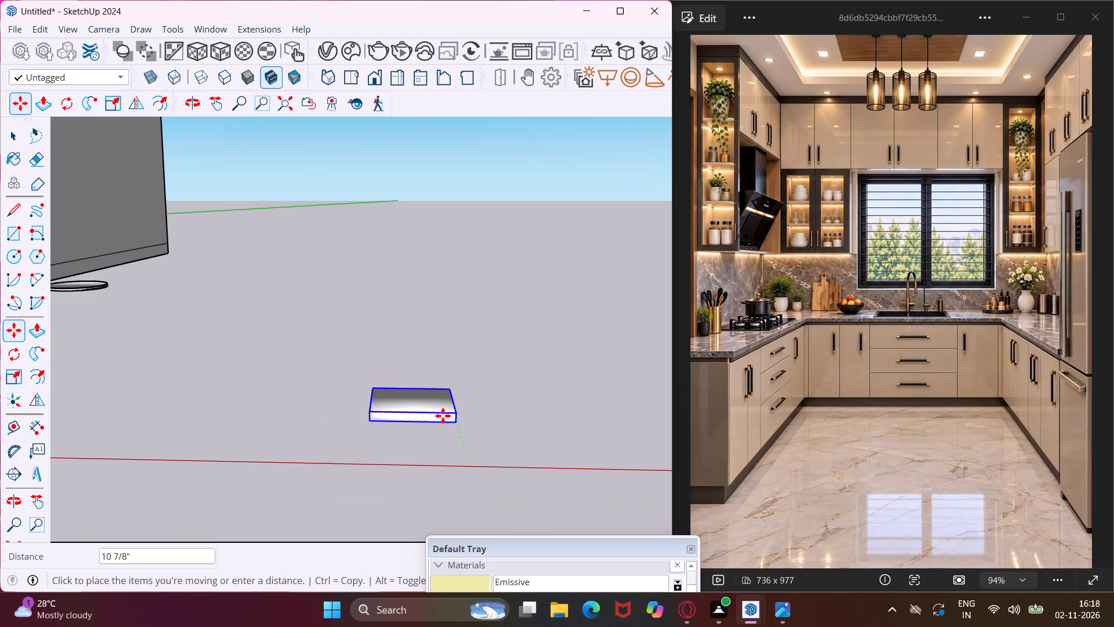
scroll(443, 416, "down", 5)
scroll(397, 437, "down", 18)
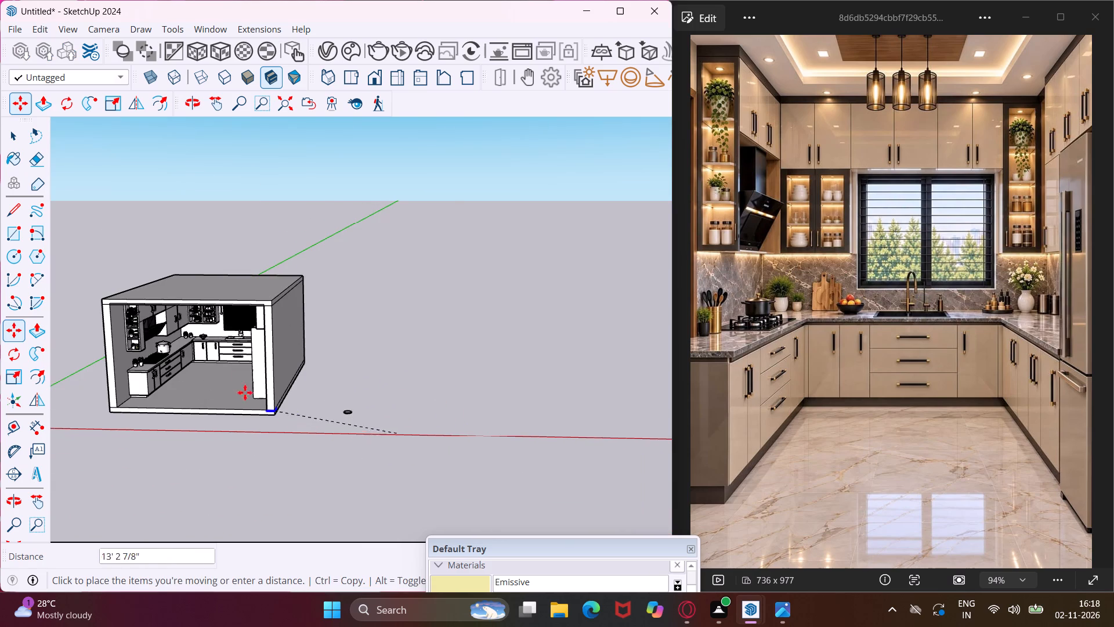
middle_click_drag(190, 331, 209, 244)
scroll(180, 265, "up", 4)
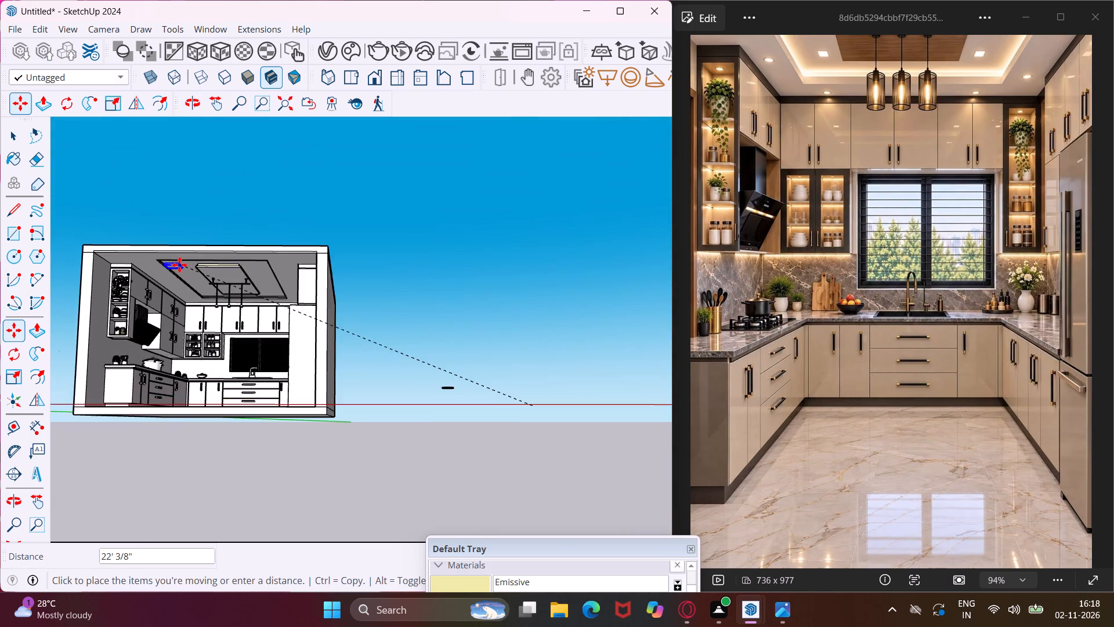
scroll(179, 265, "up", 20)
scroll(179, 265, "up", 3)
middle_click_drag(198, 272, 319, 293)
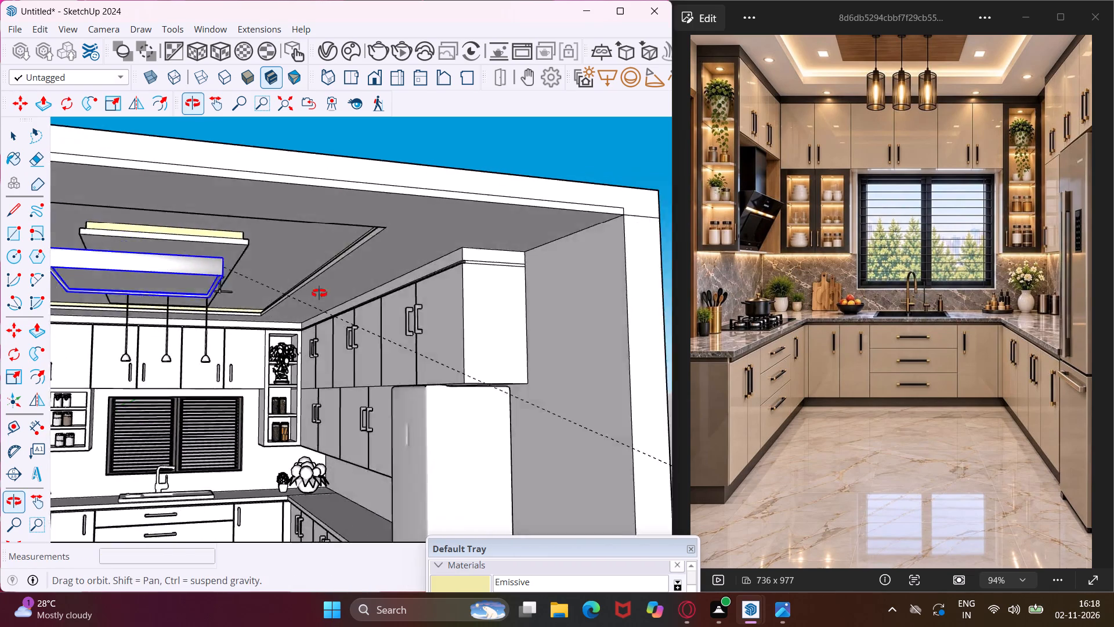
middle_click_drag(319, 293, 385, 311)
scroll(379, 311, "down", 6)
scroll(241, 236, "up", 6)
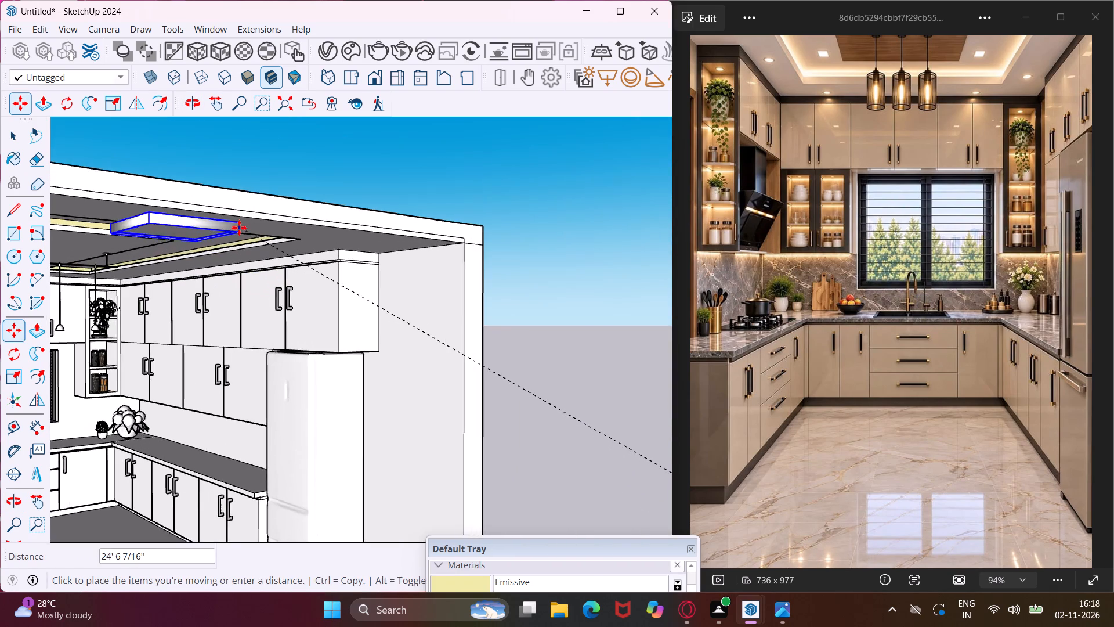
middle_click_drag(239, 228, 496, 318)
scroll(410, 317, "down", 10)
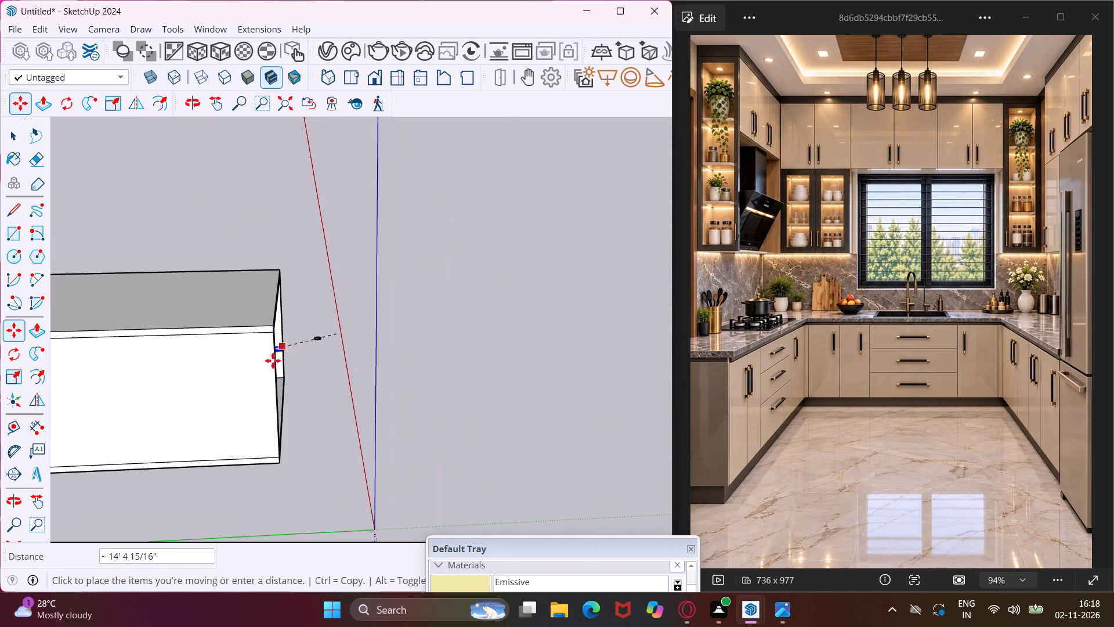
scroll(273, 366, "up", 3)
middle_click_drag(292, 372, 183, 381)
scroll(250, 386, "up", 7)
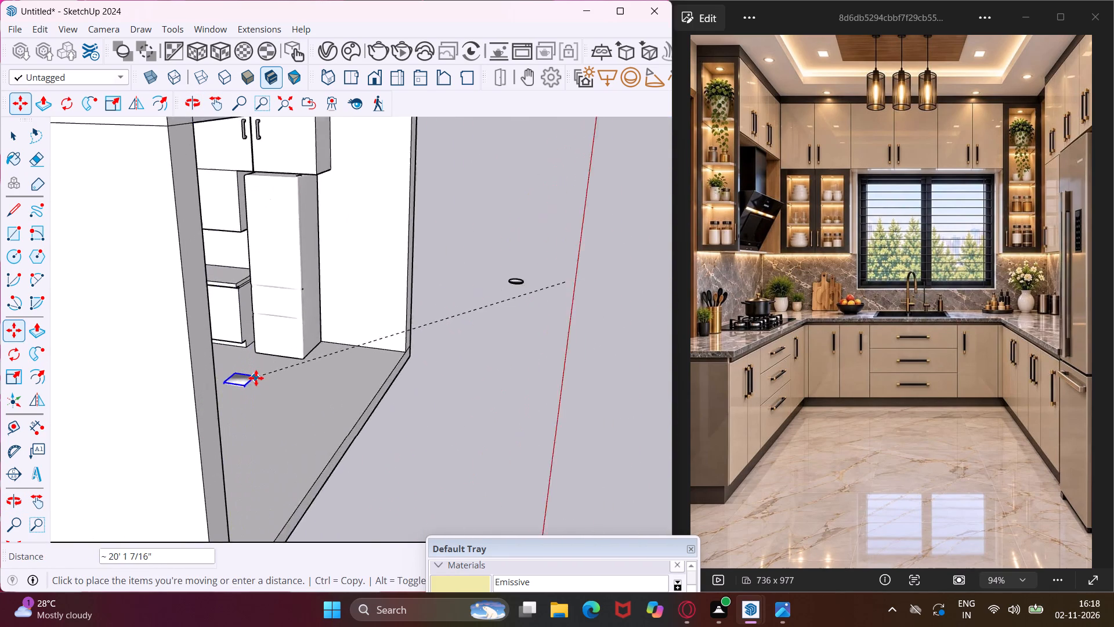
scroll(256, 378, "up", 5)
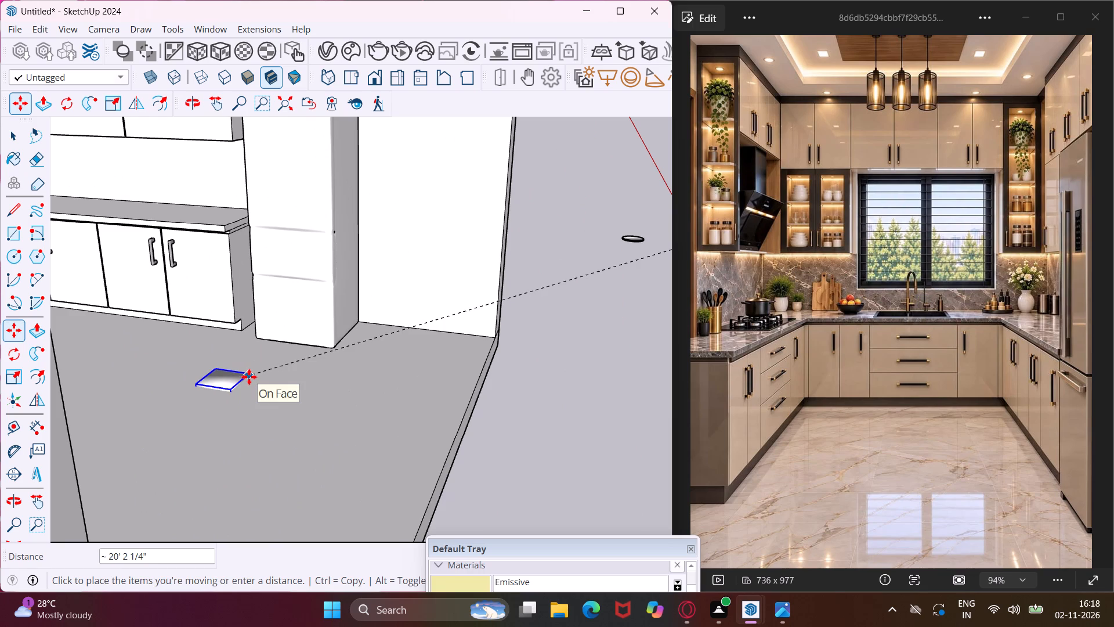
middle_click_drag(249, 377, 183, 337)
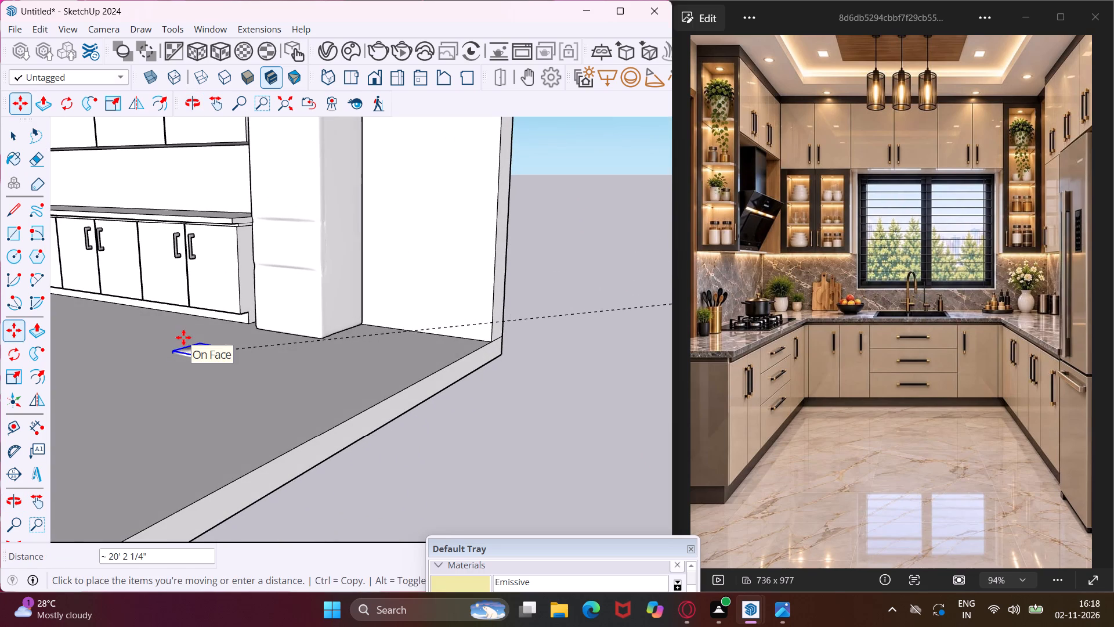
scroll(183, 337, "down", 10)
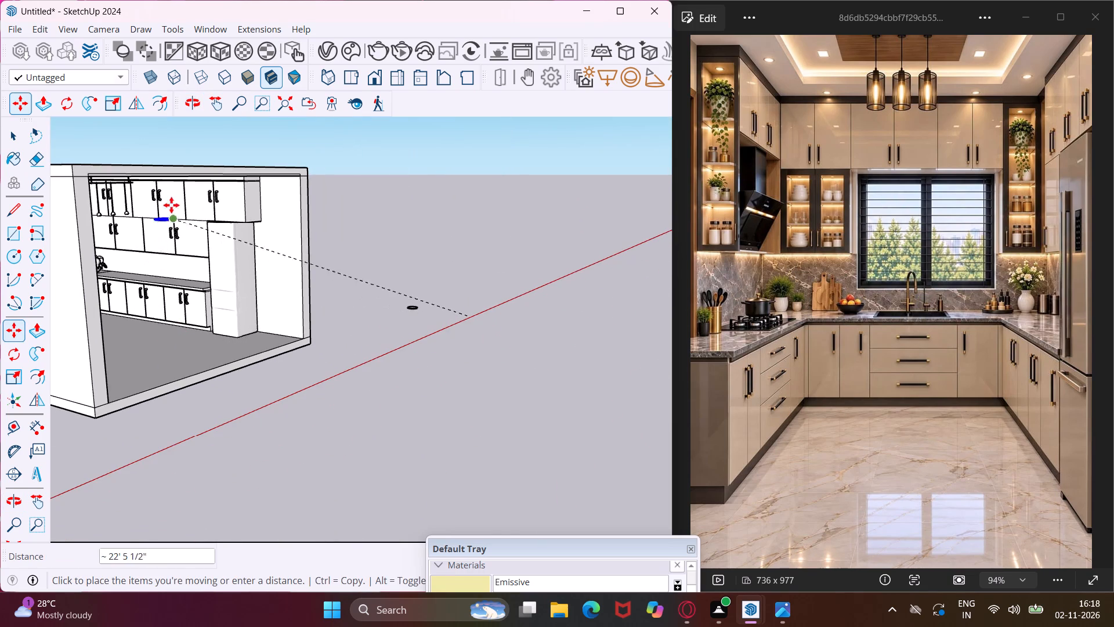
middle_click_drag(172, 200, 160, 129)
scroll(190, 165, "up", 6)
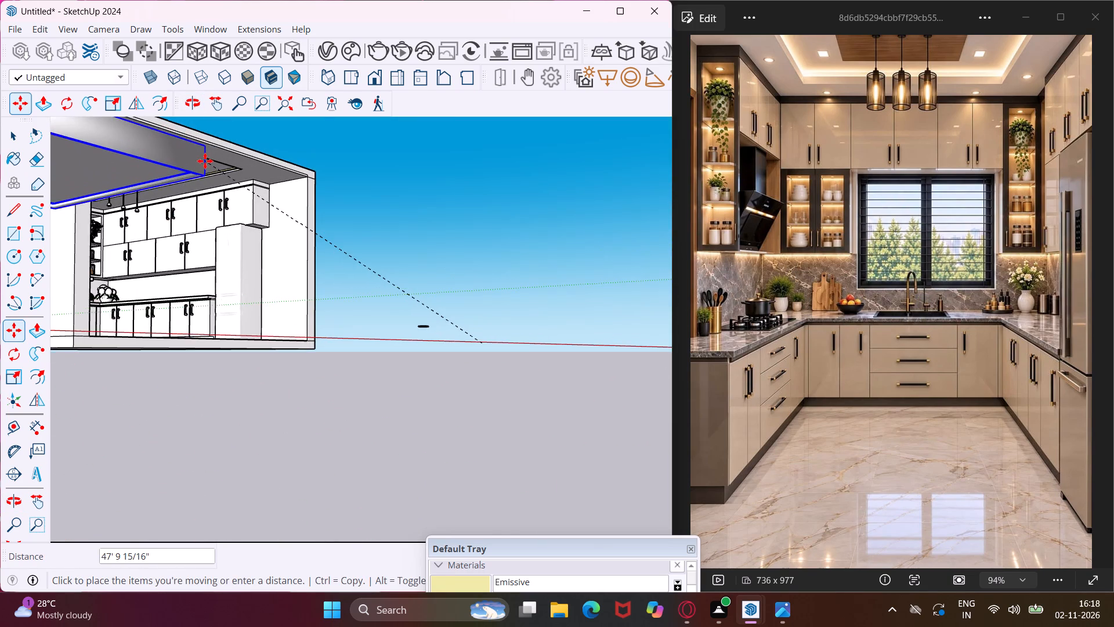
middle_click_drag(205, 161, 197, 216)
scroll(219, 164, "up", 8)
middle_click_drag(198, 186, 196, 229)
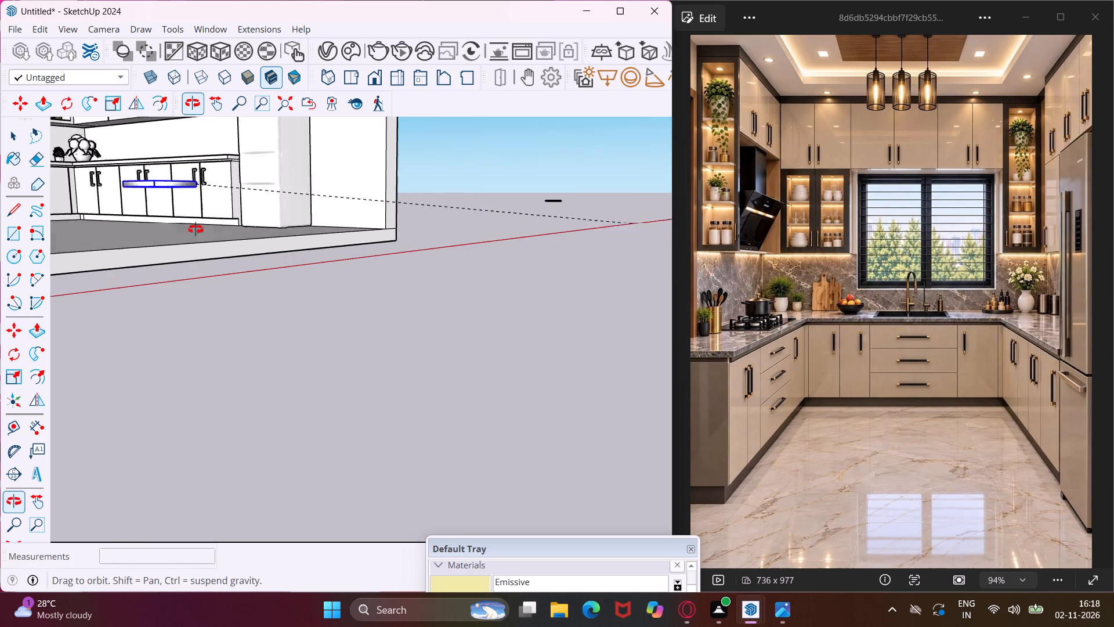
middle_click_drag(196, 229, 230, 402)
scroll(209, 368, "down", 10)
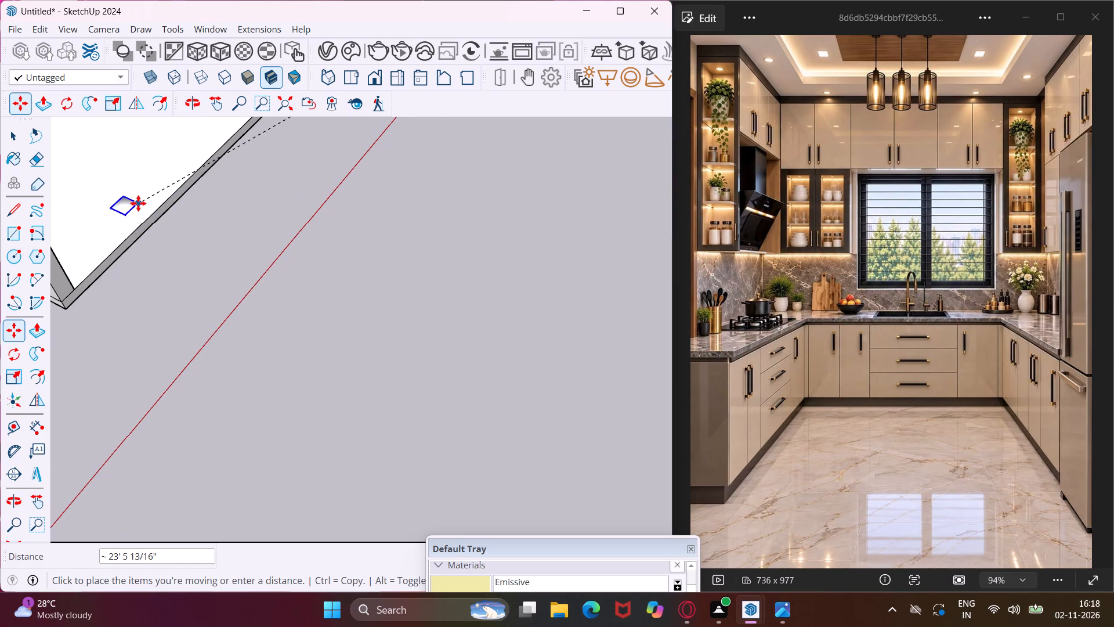
left_click(138, 203)
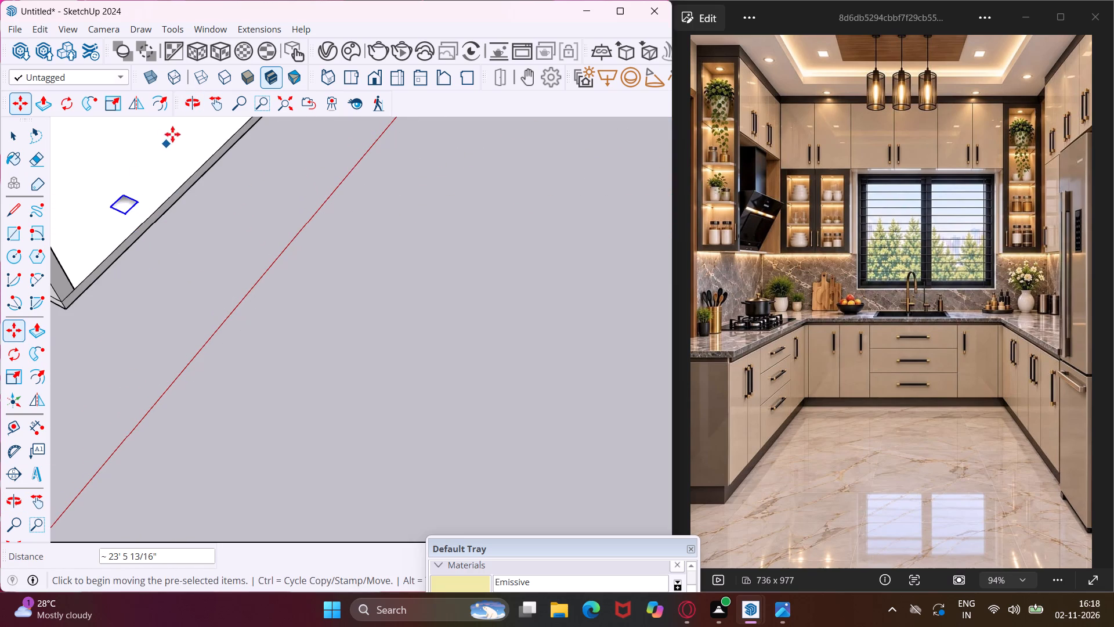
Move the rectangular light about 16' 5" from the floor onto the ceiling, between the pendant lights and the cove edge on the fridge side.
left_click(219, 106)
left_click_drag(194, 214, 379, 487)
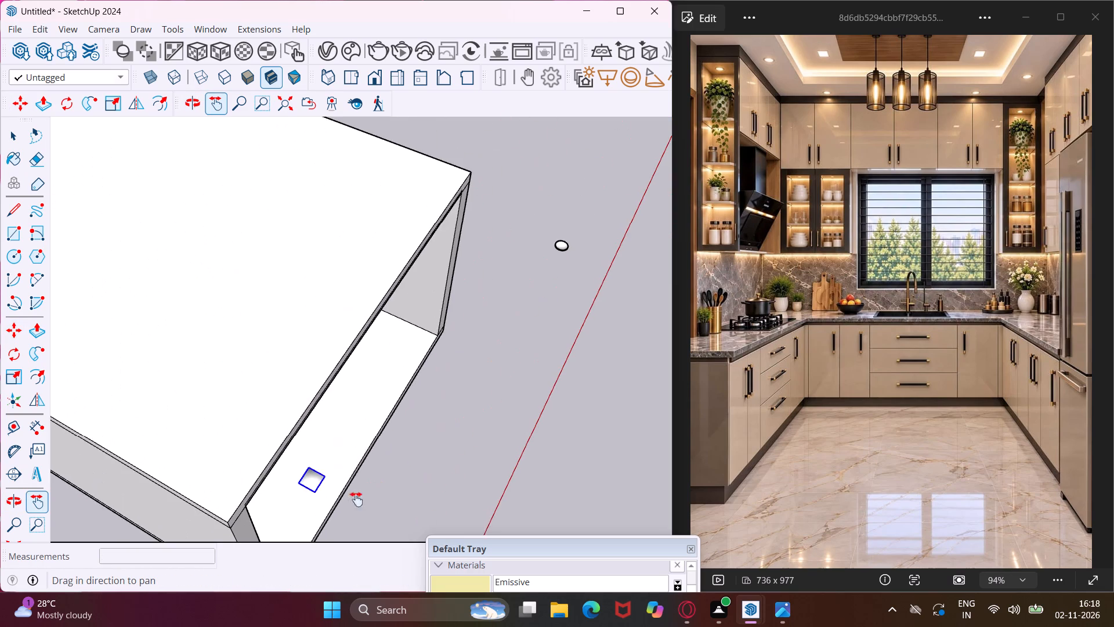
middle_click_drag(324, 505, 166, 268)
left_click_drag(214, 344, 266, 477)
middle_click_drag(274, 527, 223, 380)
middle_click_drag(233, 408, 233, 491)
left_click_drag(244, 493, 232, 463)
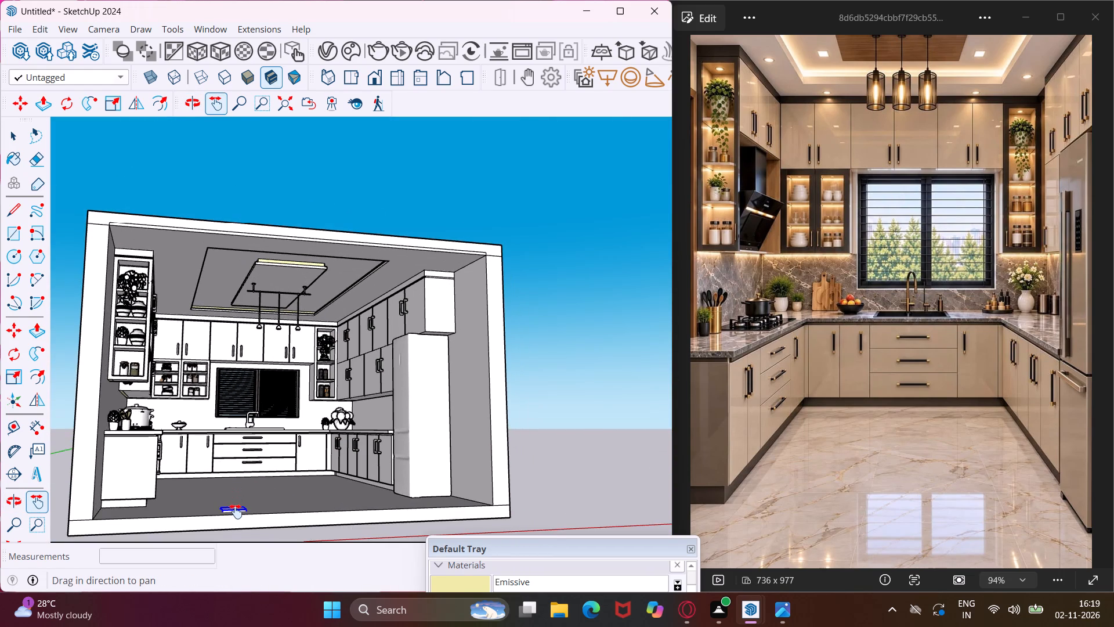
key("m")
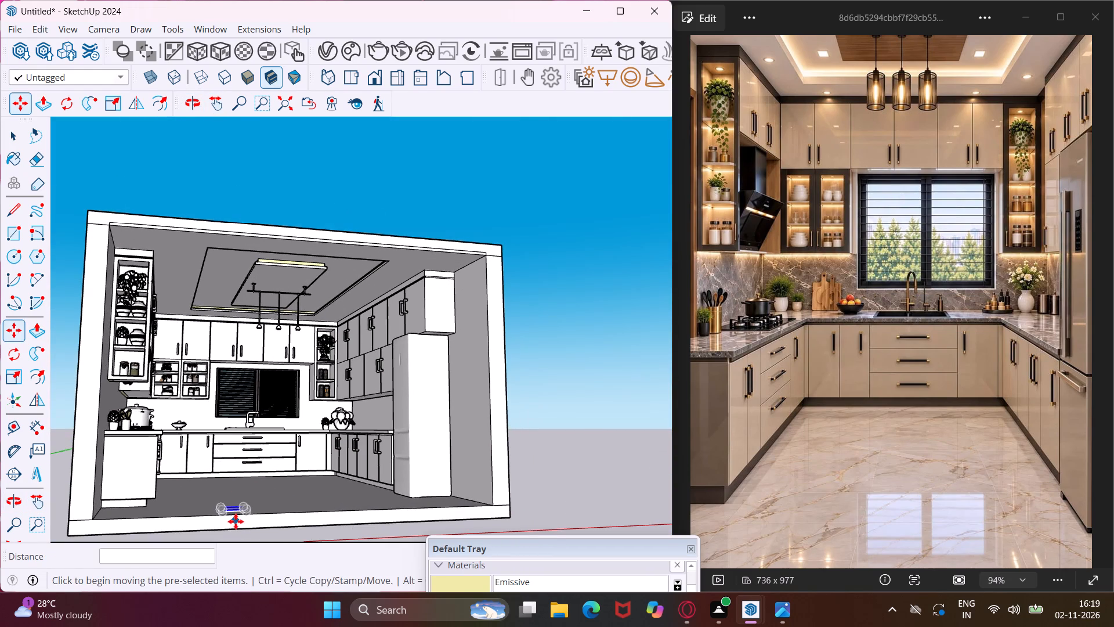
scroll(236, 514, "up", 16)
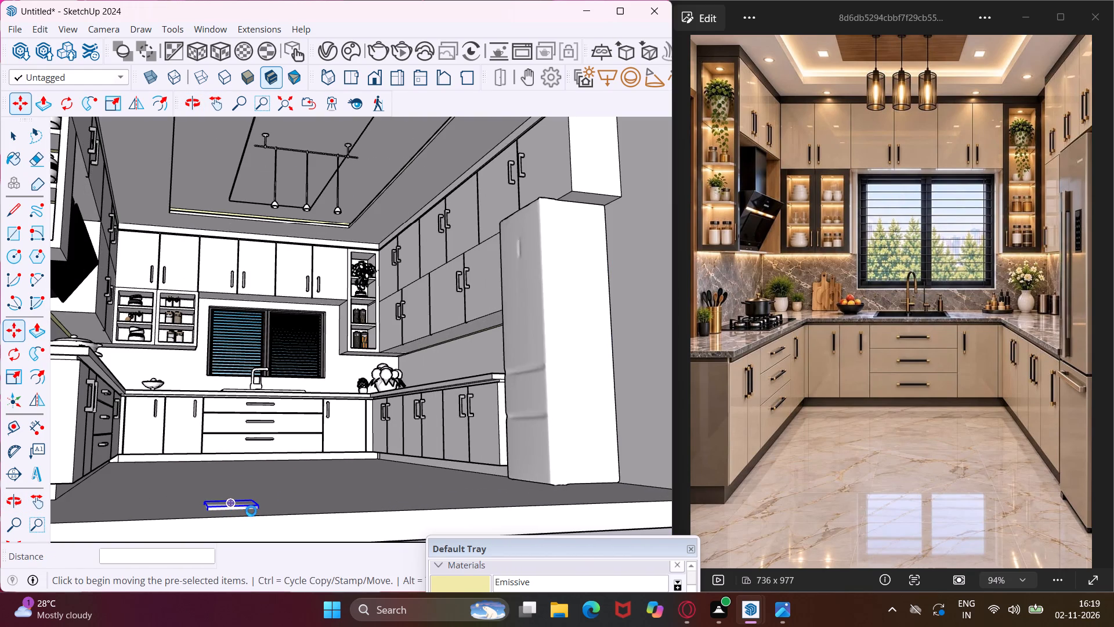
scroll(262, 511, "up", 4)
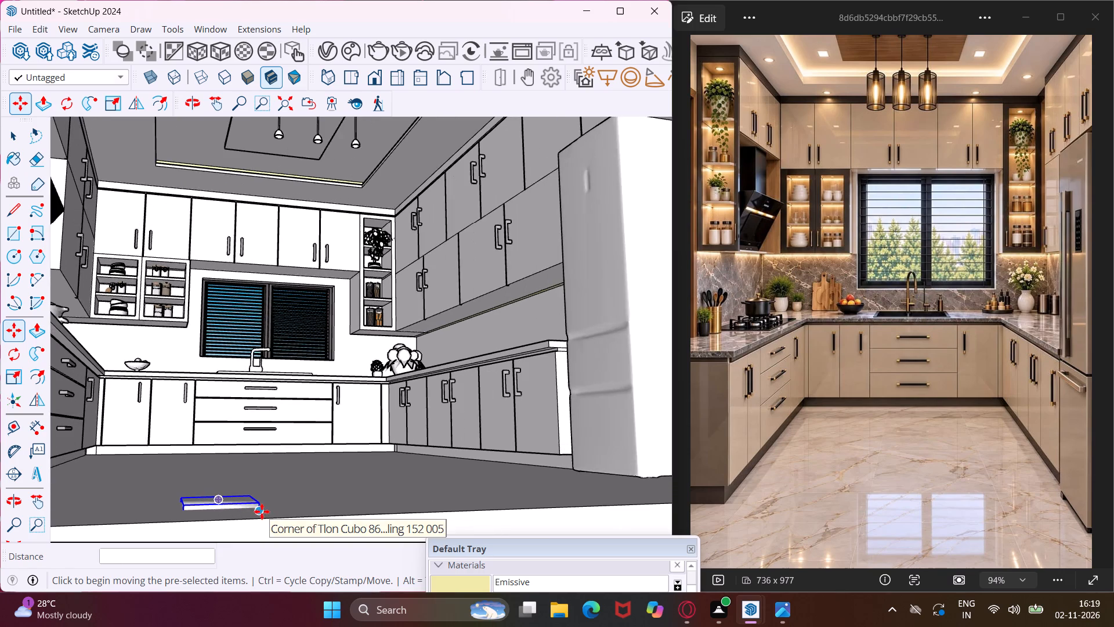
scroll(262, 511, "up", 9)
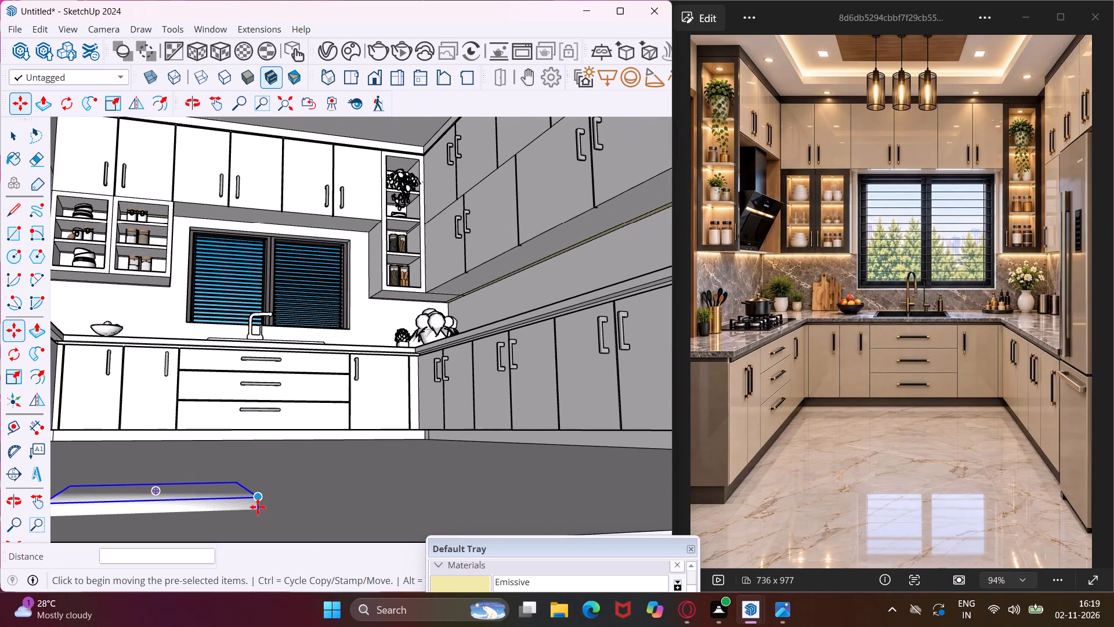
scroll(258, 509, "up", 3)
left_click(258, 504)
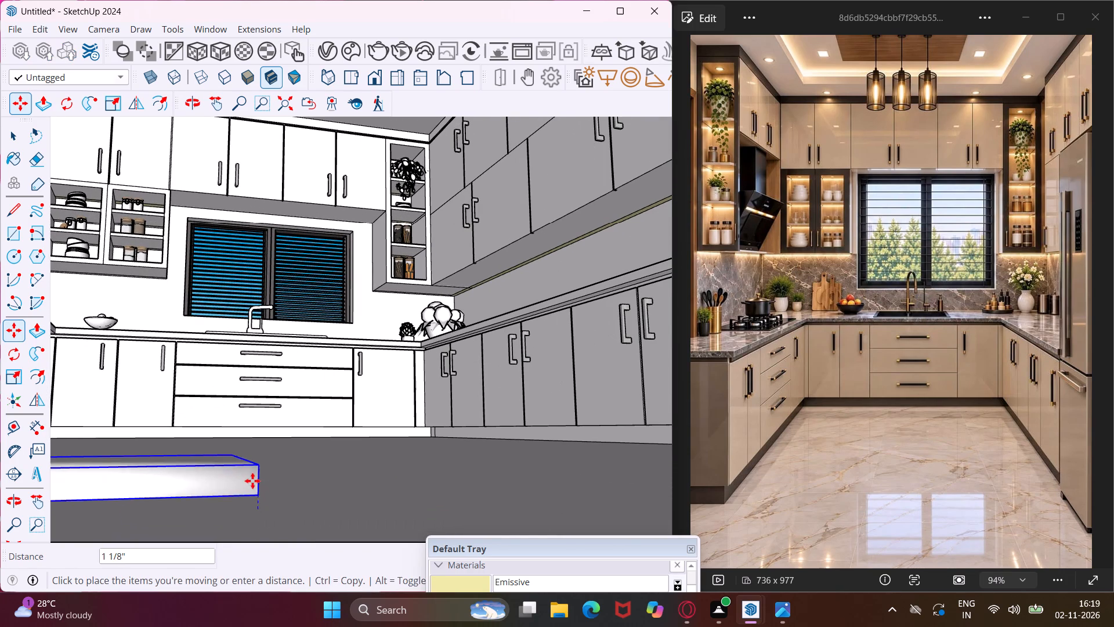
scroll(252, 481, "down", 19)
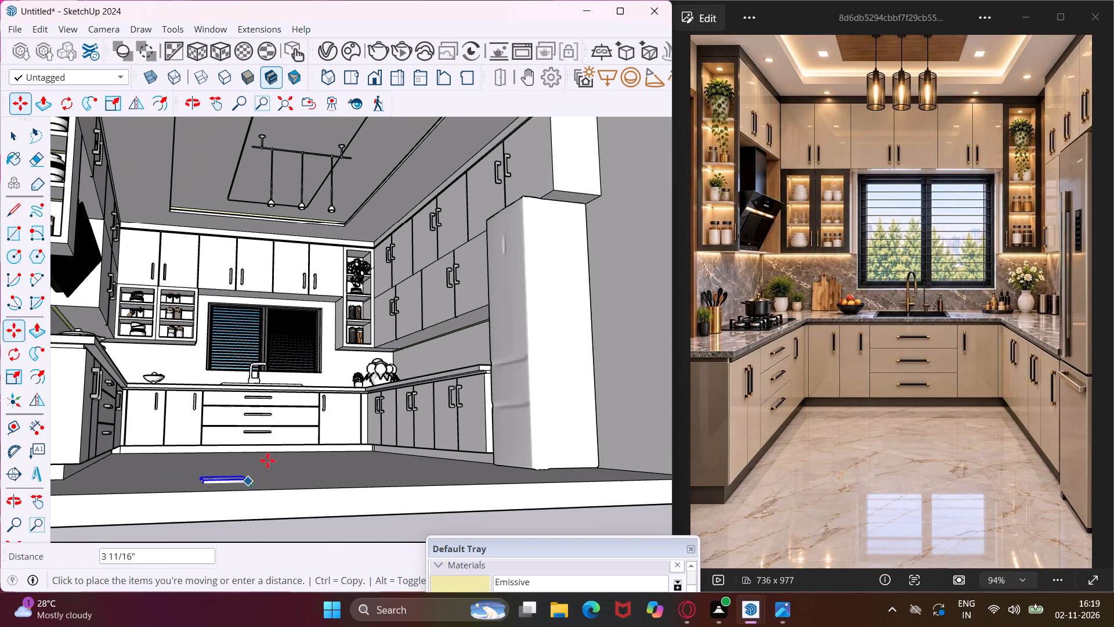
scroll(363, 188, "up", 4)
middle_click_drag(375, 169, 276, 250)
scroll(397, 150, "down", 1)
scroll(408, 129, "up", 3)
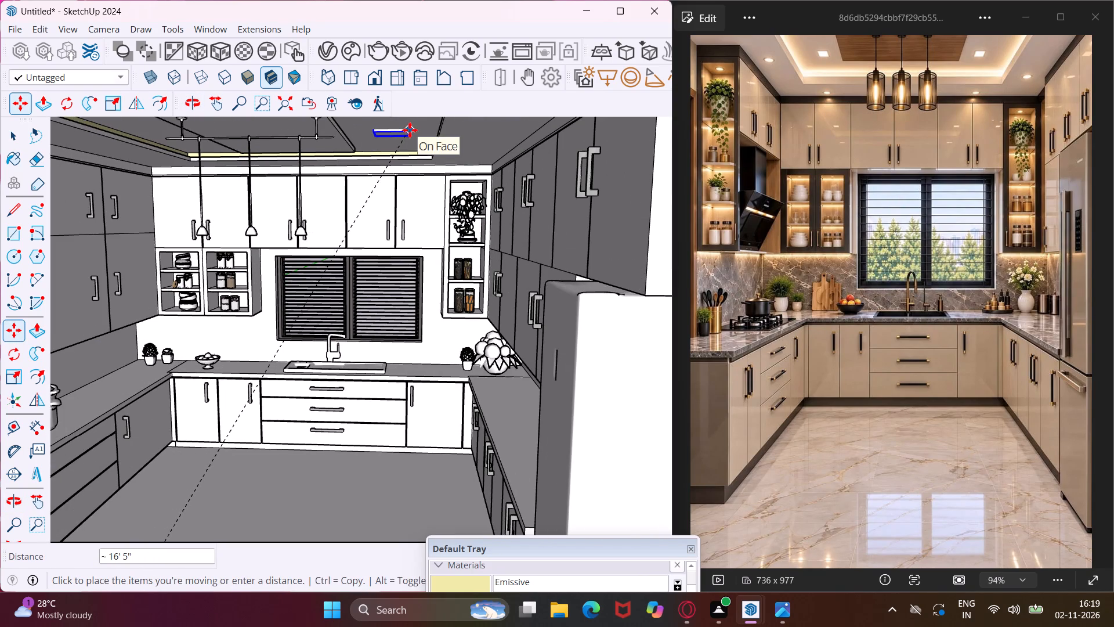
left_click(410, 130)
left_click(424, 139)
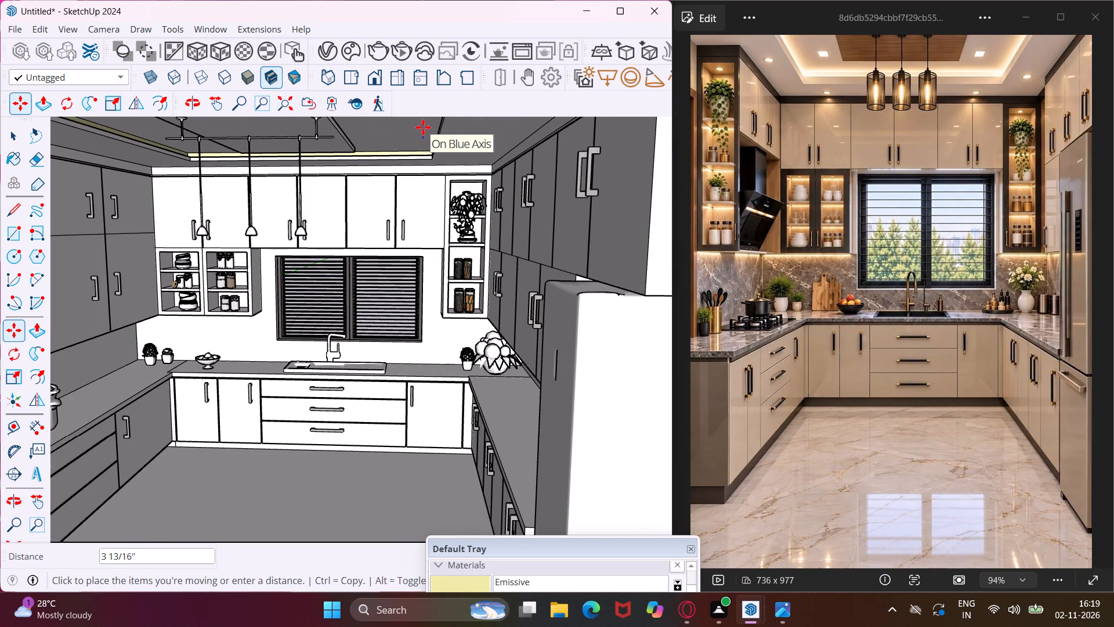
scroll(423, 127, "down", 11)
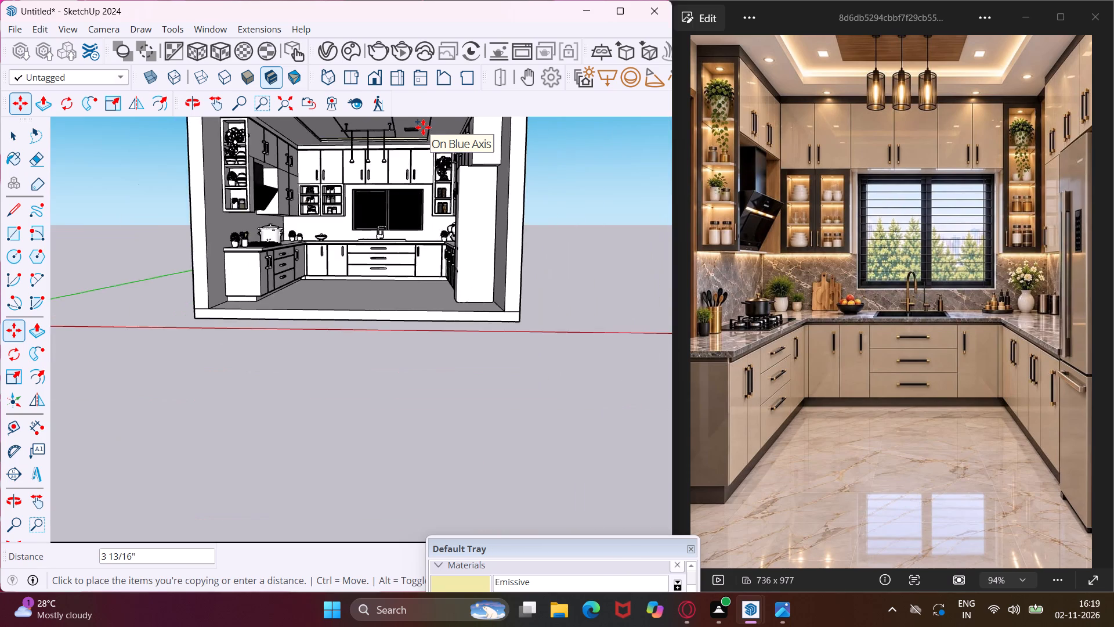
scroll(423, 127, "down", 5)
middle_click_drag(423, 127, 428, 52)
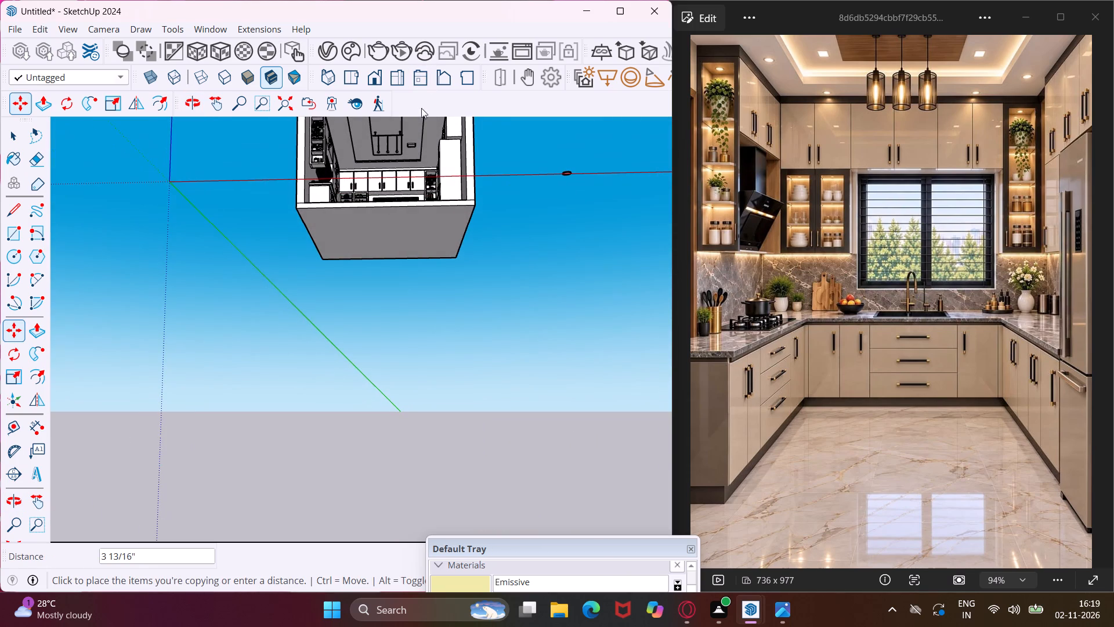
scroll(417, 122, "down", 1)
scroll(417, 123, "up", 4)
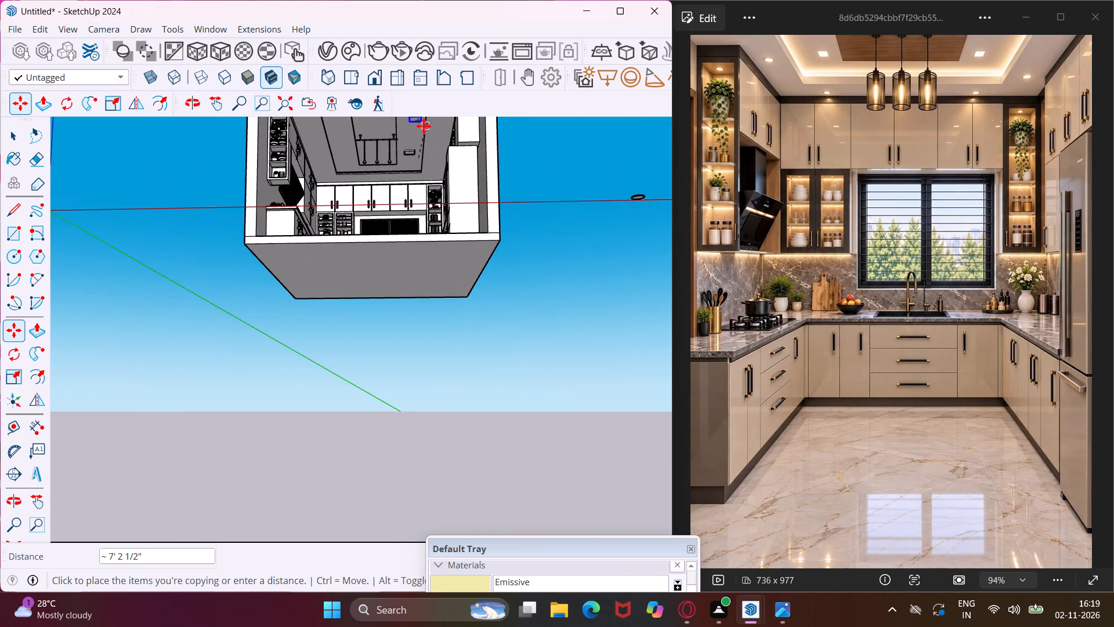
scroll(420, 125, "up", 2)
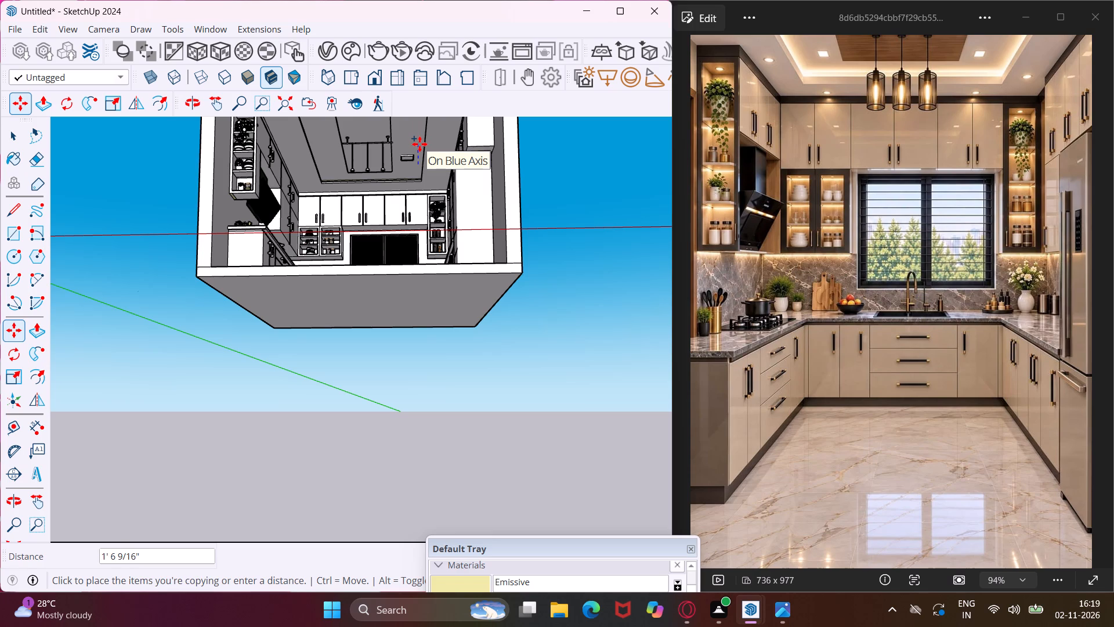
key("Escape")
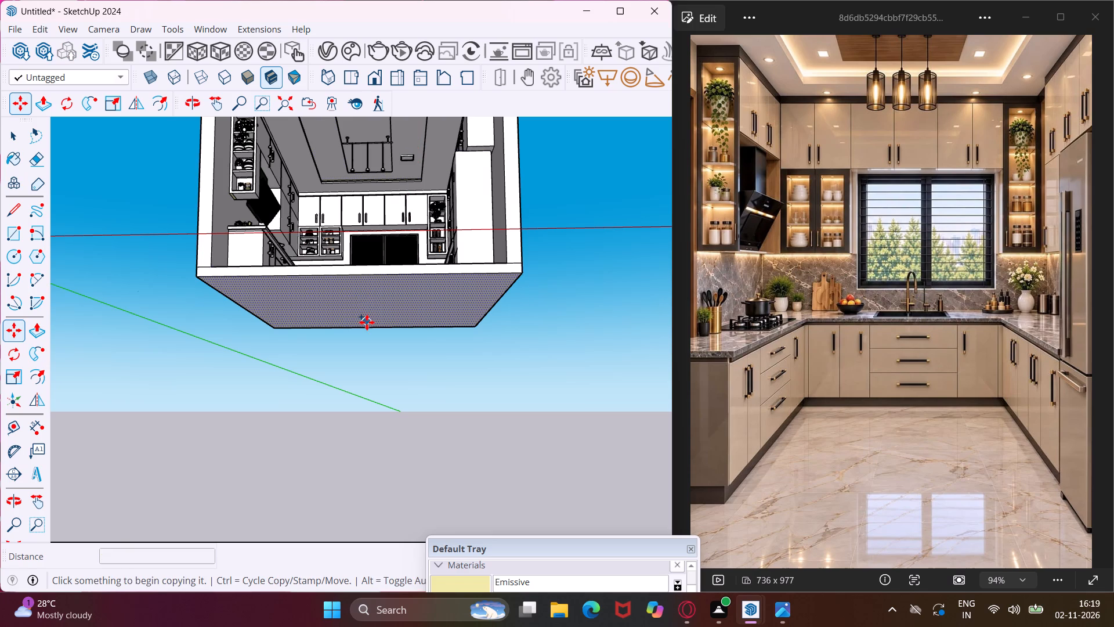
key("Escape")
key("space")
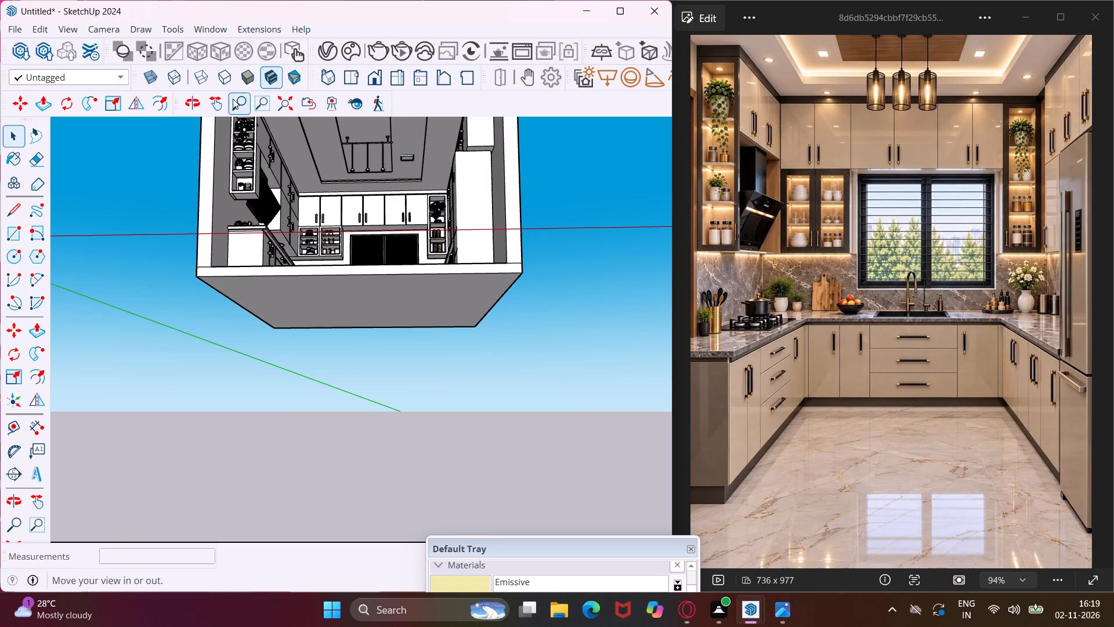
Scale the rectangular ceiling light on the fridge side uniformly to about 0.55 of its size.
left_click(219, 106)
left_click_drag(243, 240, 217, 413)
scroll(382, 294, "up", 7)
middle_click_drag(399, 301, 408, 251)
scroll(404, 266, "up", 1)
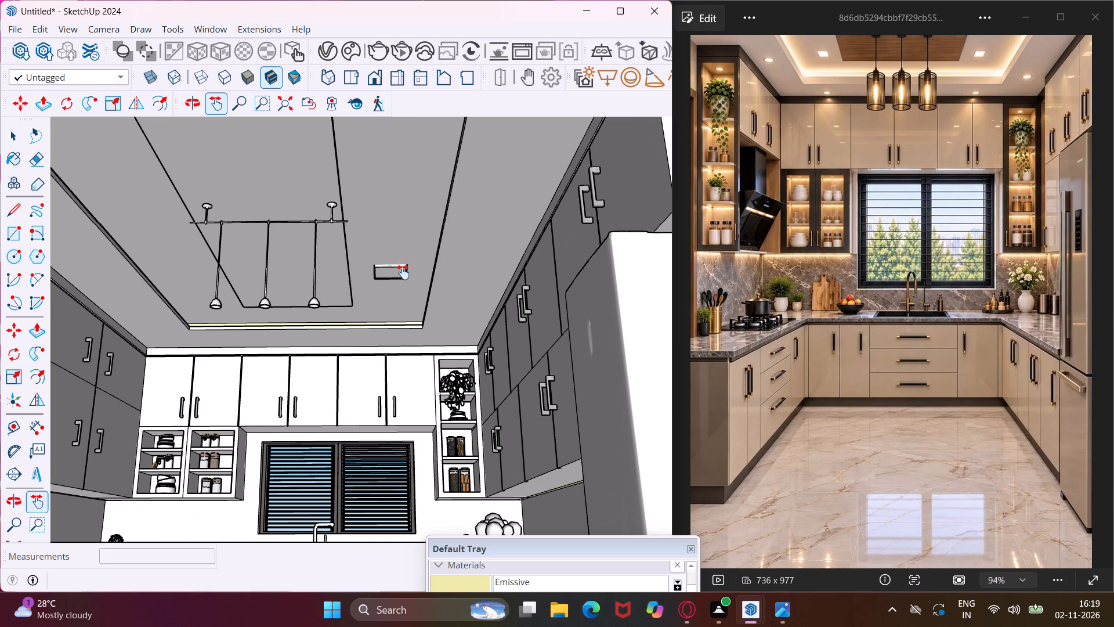
key("Escape")
key("space")
left_click(401, 277)
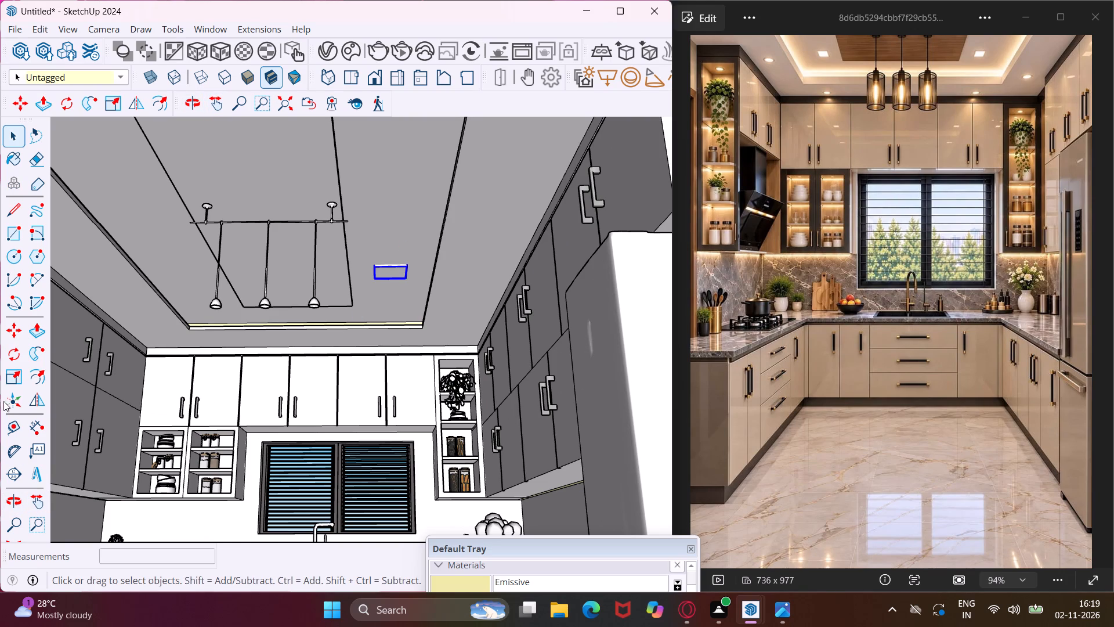
left_click(9, 382)
scroll(379, 308, "up", 3)
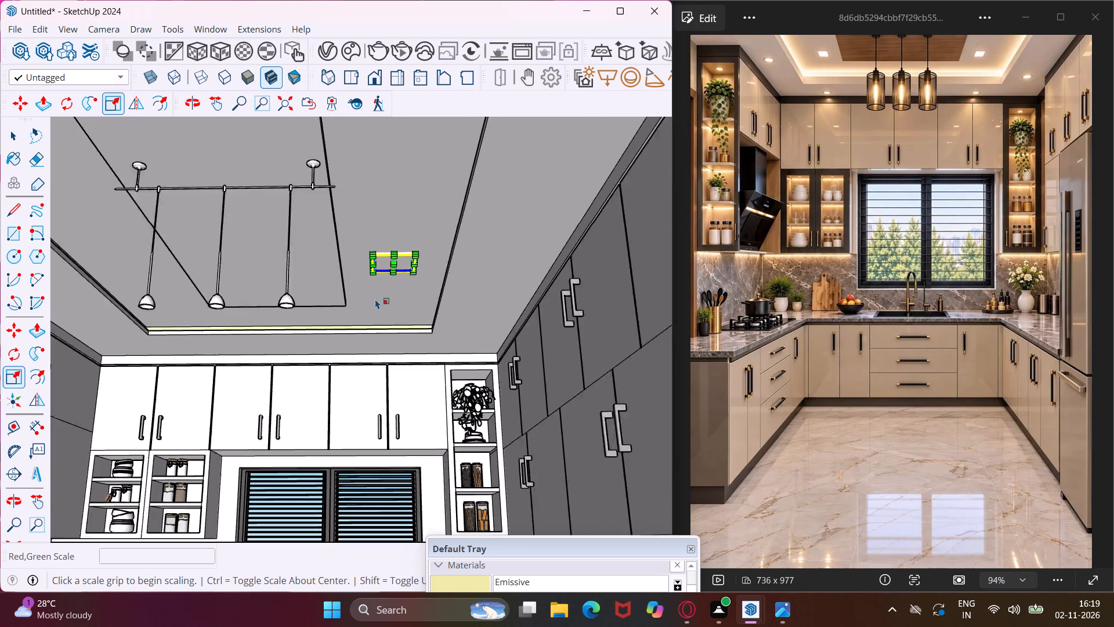
scroll(371, 279, "up", 4)
left_click(369, 233)
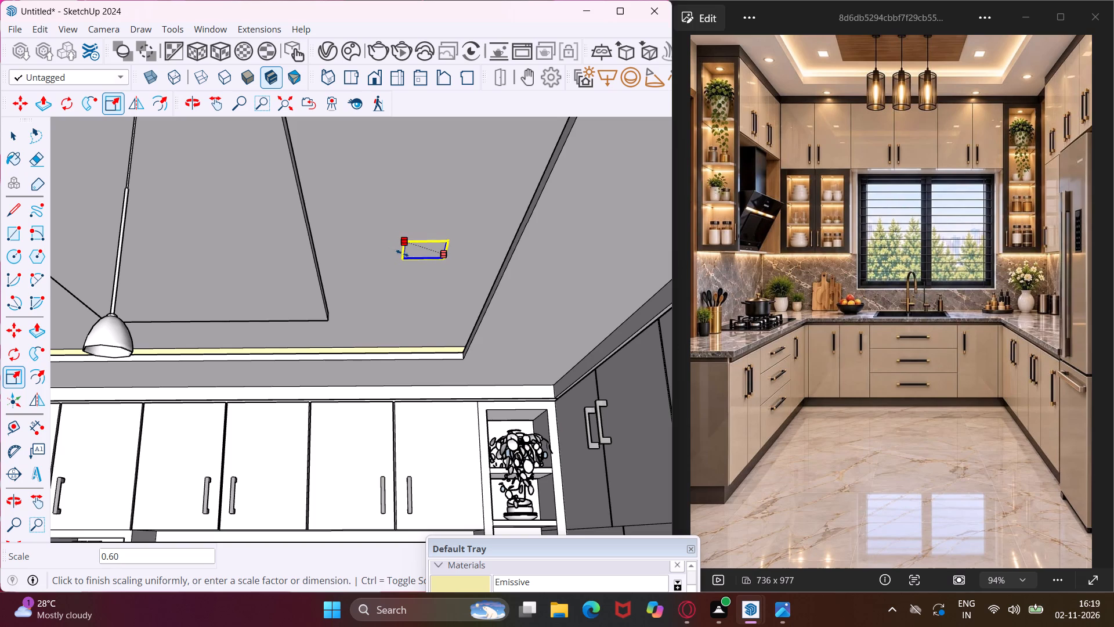
left_click(403, 255)
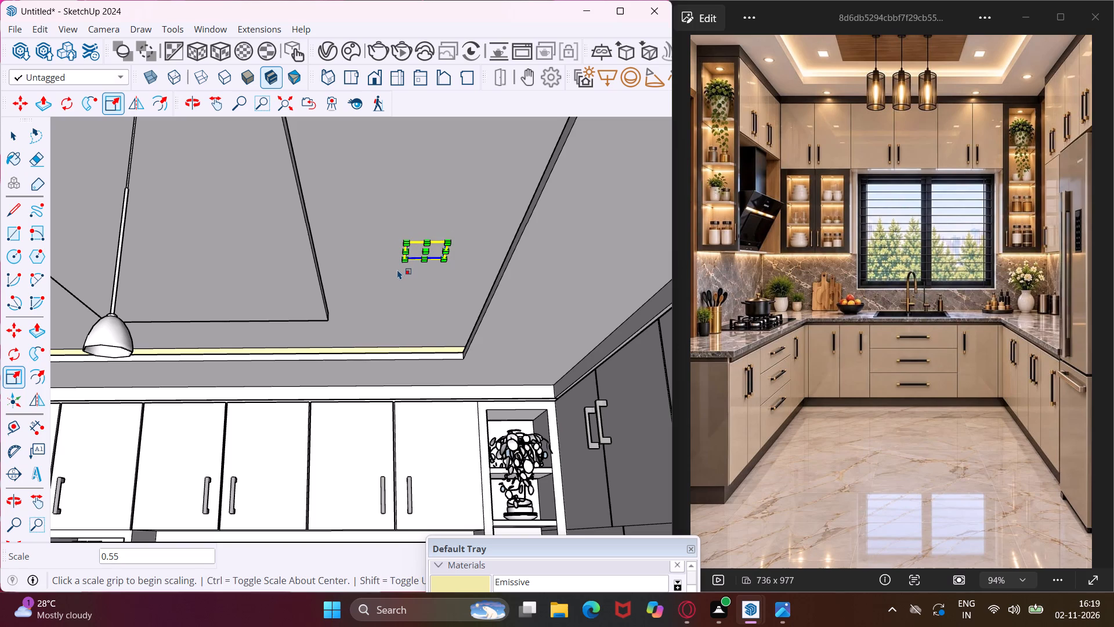
Copy the rectangular light twice along the fridge side of the ceiling toward the open front, at about 3' 6" and 5' 2" spacing.
key("m")
left_click(387, 277)
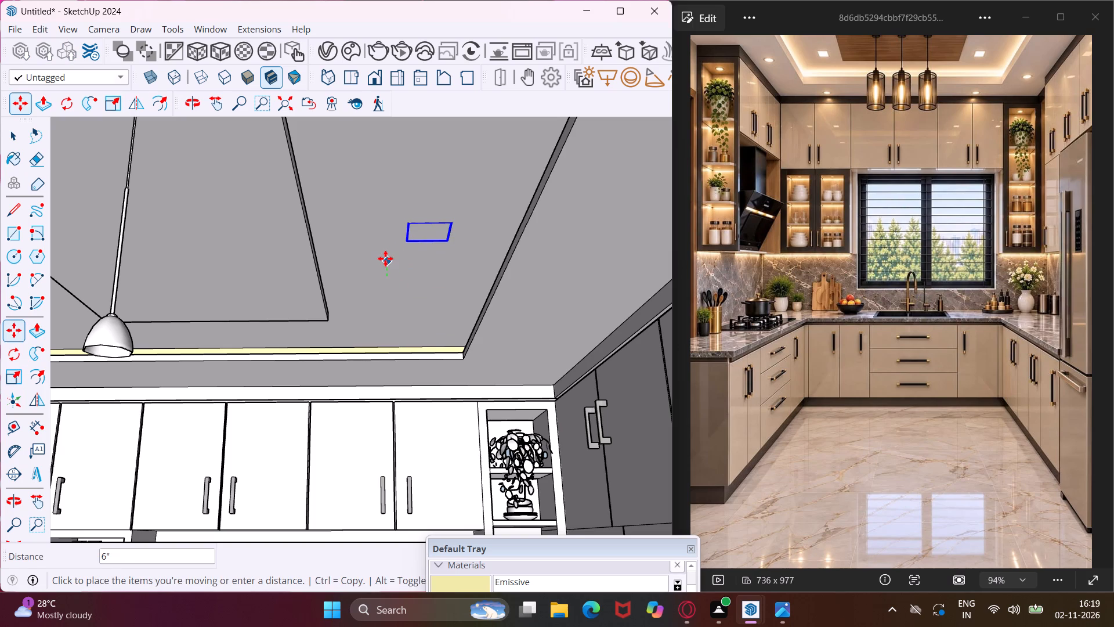
scroll(385, 258, "down", 5)
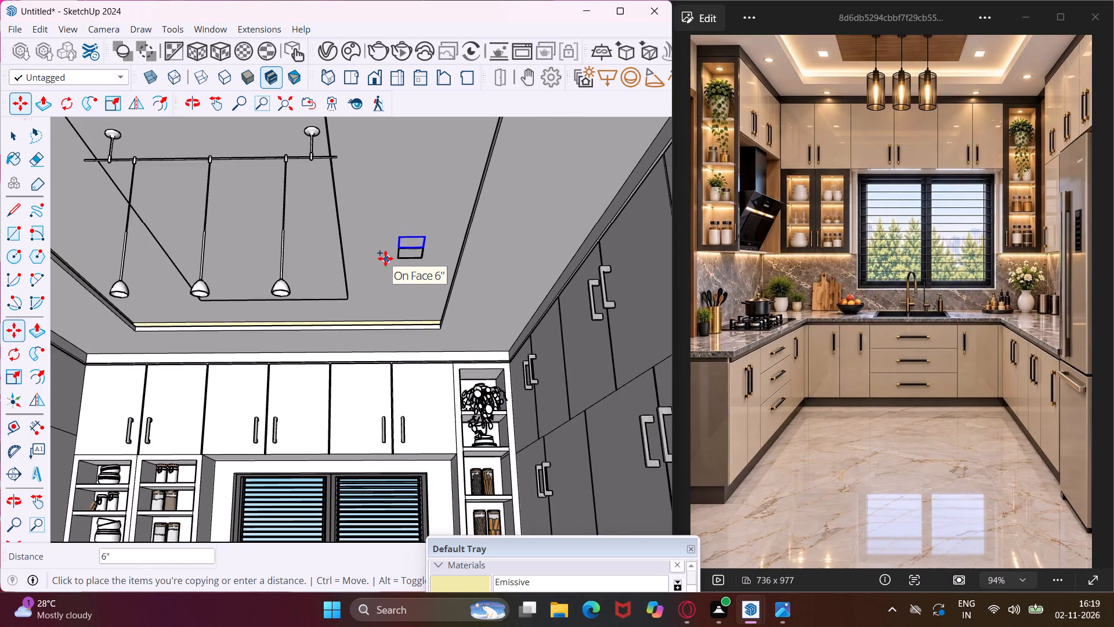
scroll(385, 258, "down", 9)
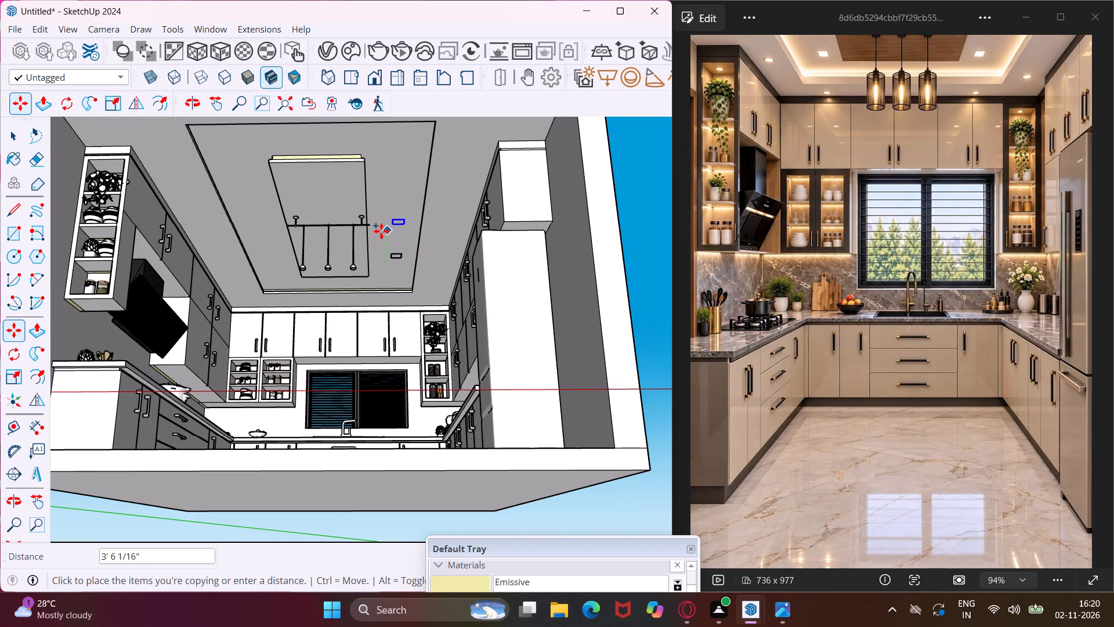
left_click(381, 231)
left_click(381, 231)
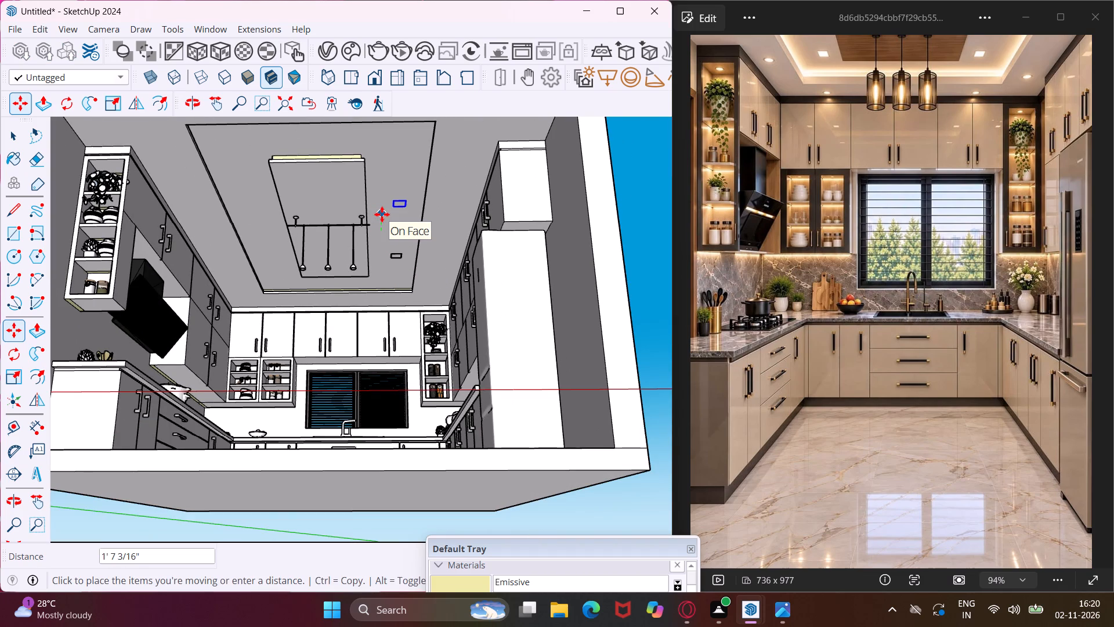
left_click(379, 167)
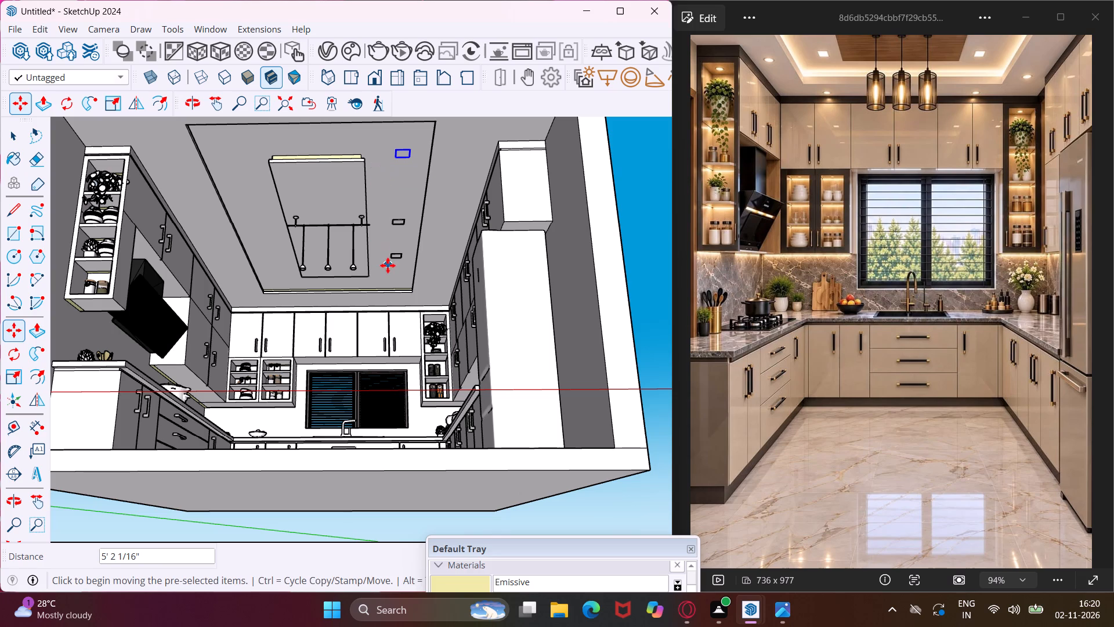
Copy the frontmost rectangular light about 5' 3 1/2" across to the hood side of the ceiling, and shift it about 3 9/16" further outward.
left_click(382, 160)
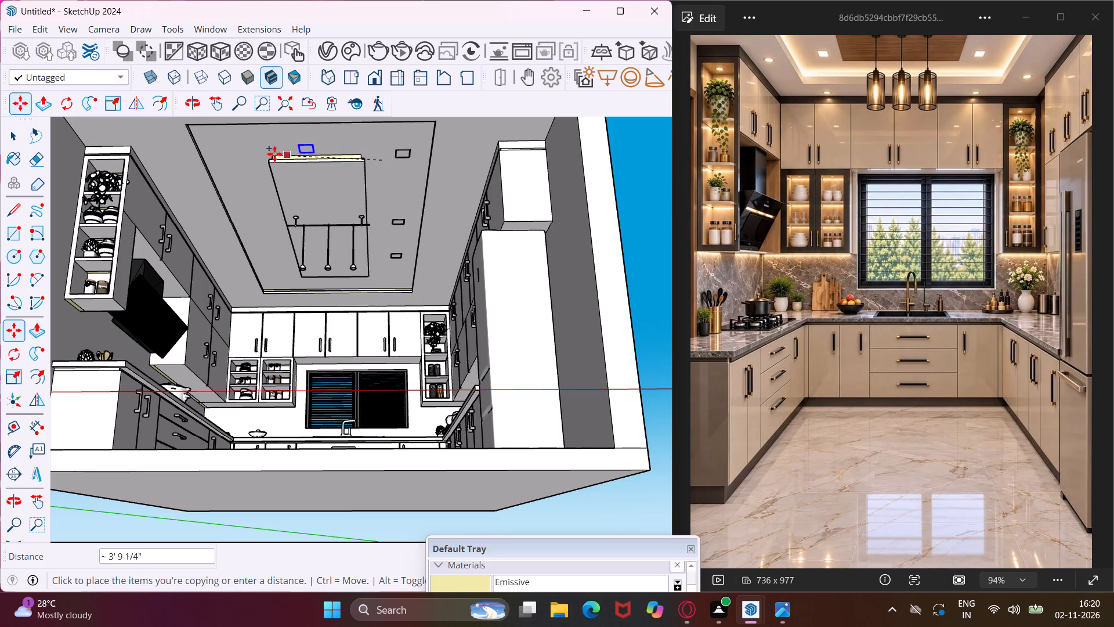
scroll(238, 169, "up", 4)
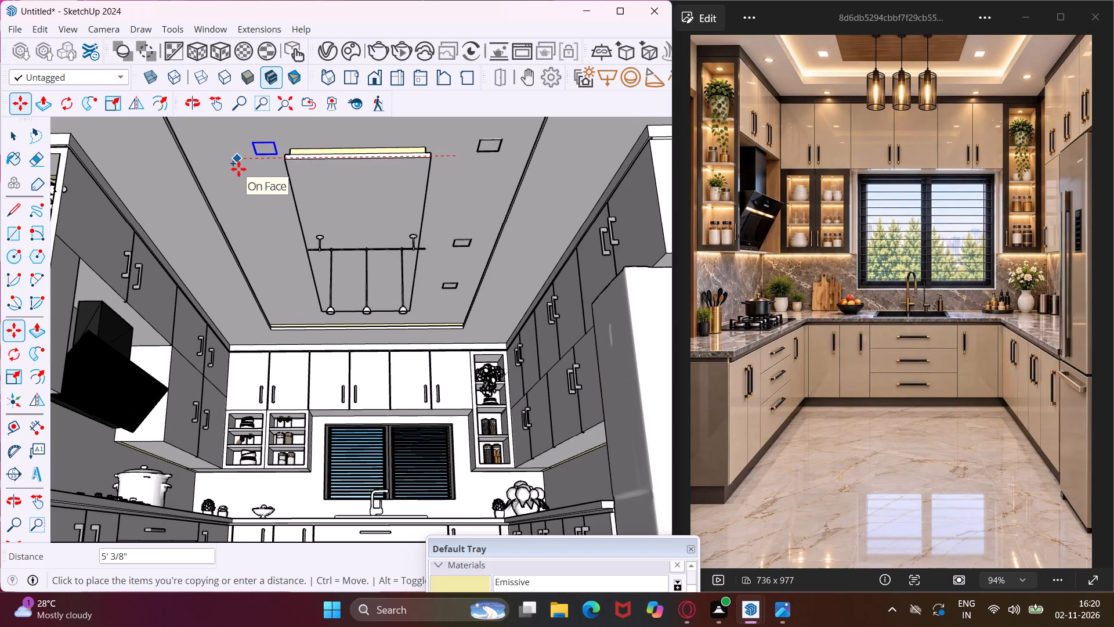
scroll(238, 169, "up", 4)
scroll(234, 167, "down", 3)
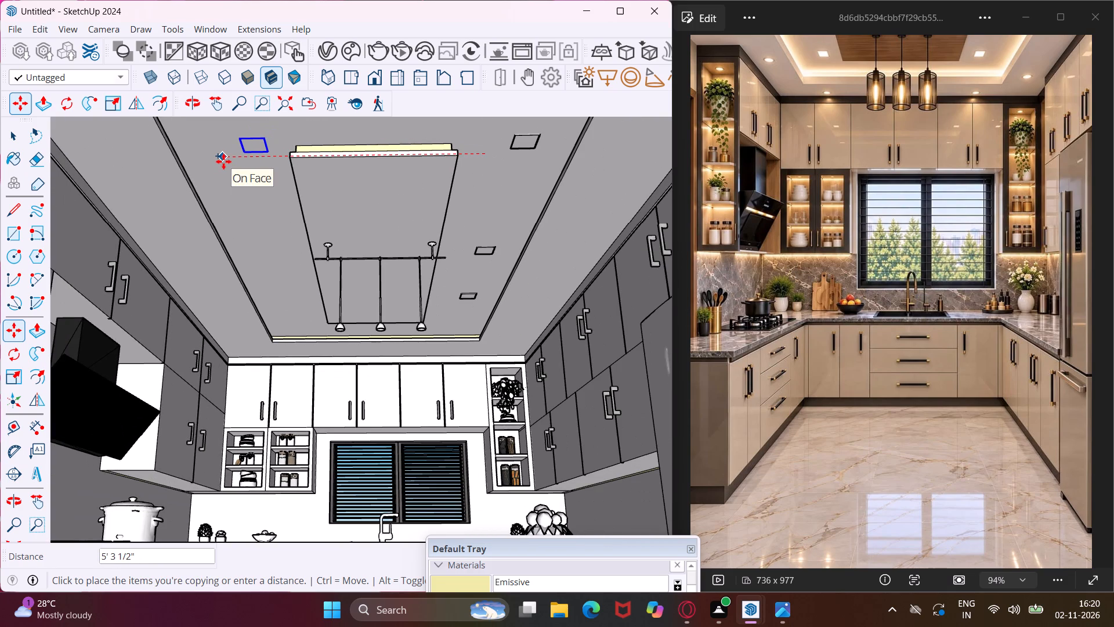
left_click(223, 160)
left_click(234, 158)
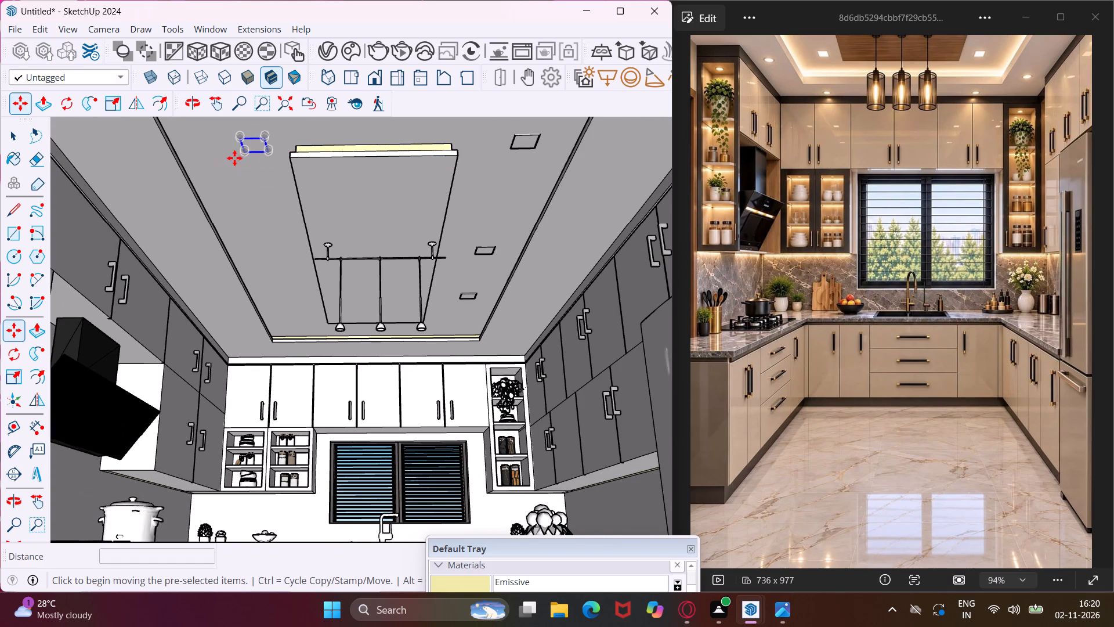
left_click(219, 158)
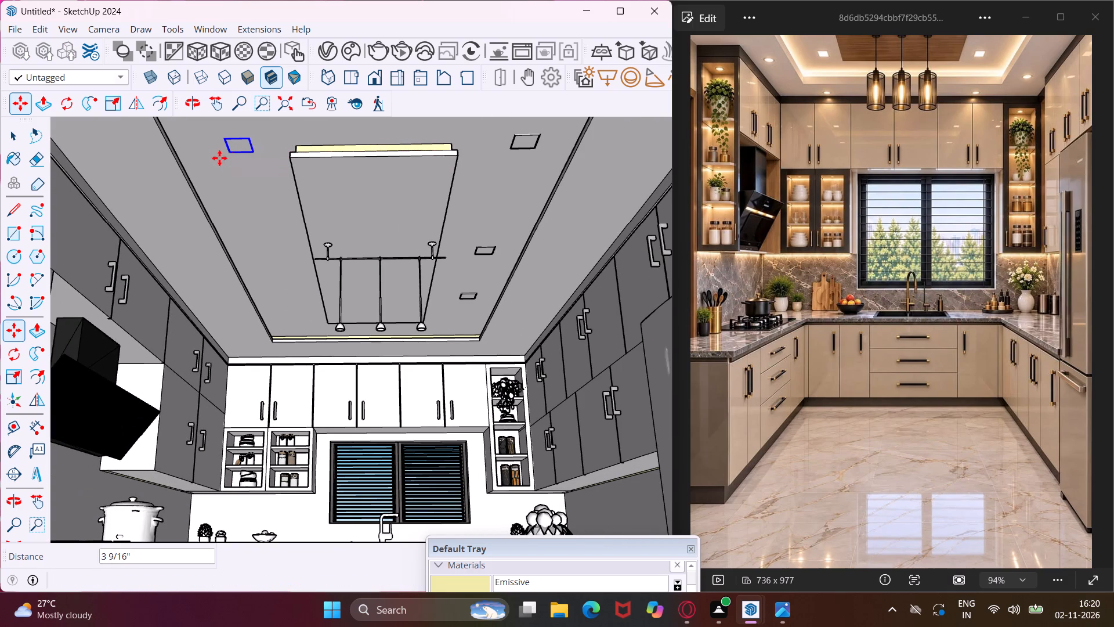
Copy the hood-side rectangular light twice along the ceiling toward the window wall, at about 3' 9" and 5' 11" spacing.
left_click(225, 168)
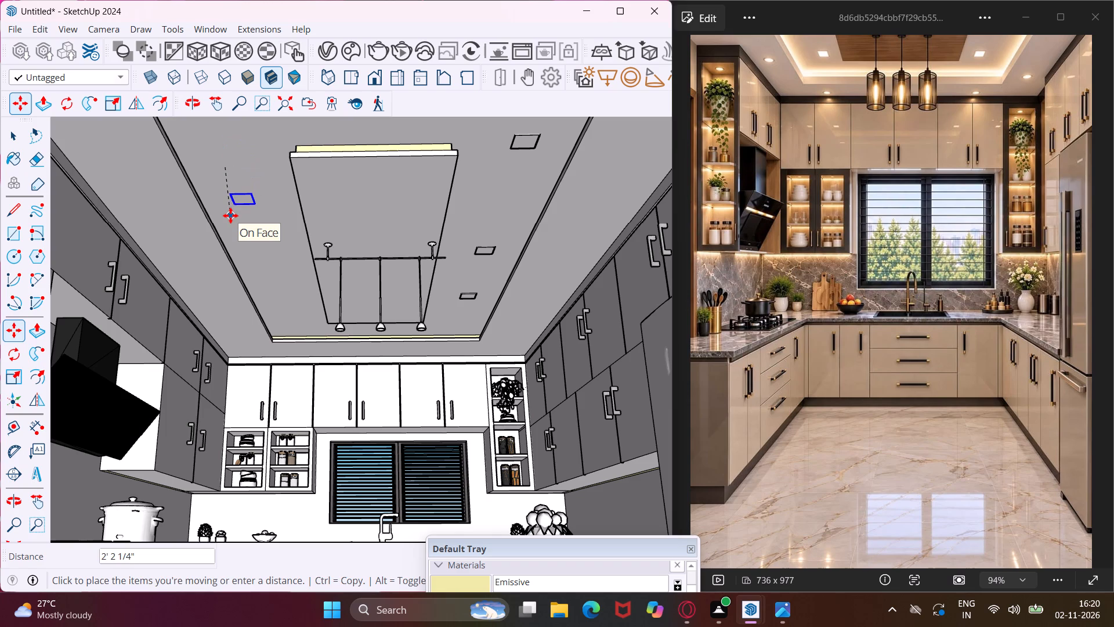
left_click(251, 246)
left_click(252, 248)
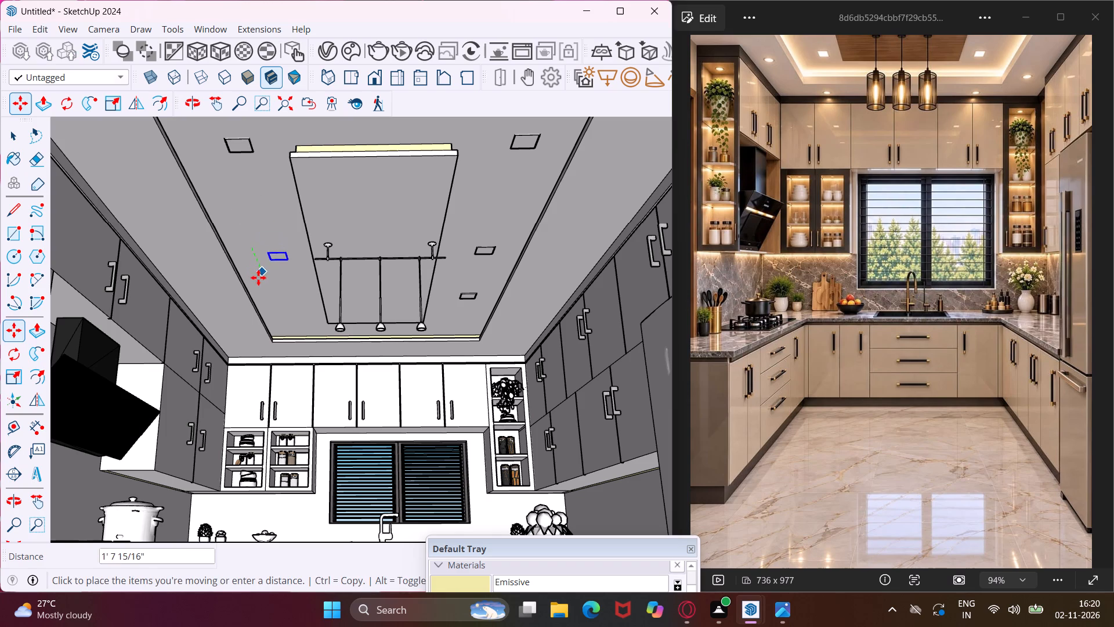
left_click(278, 322)
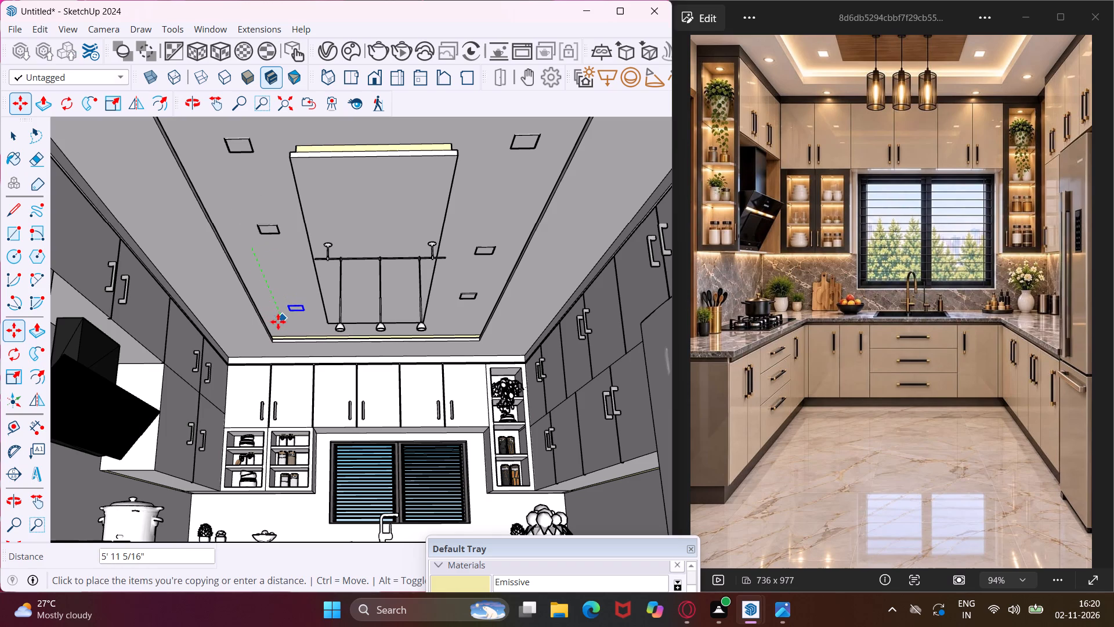
scroll(261, 308, "down", 9)
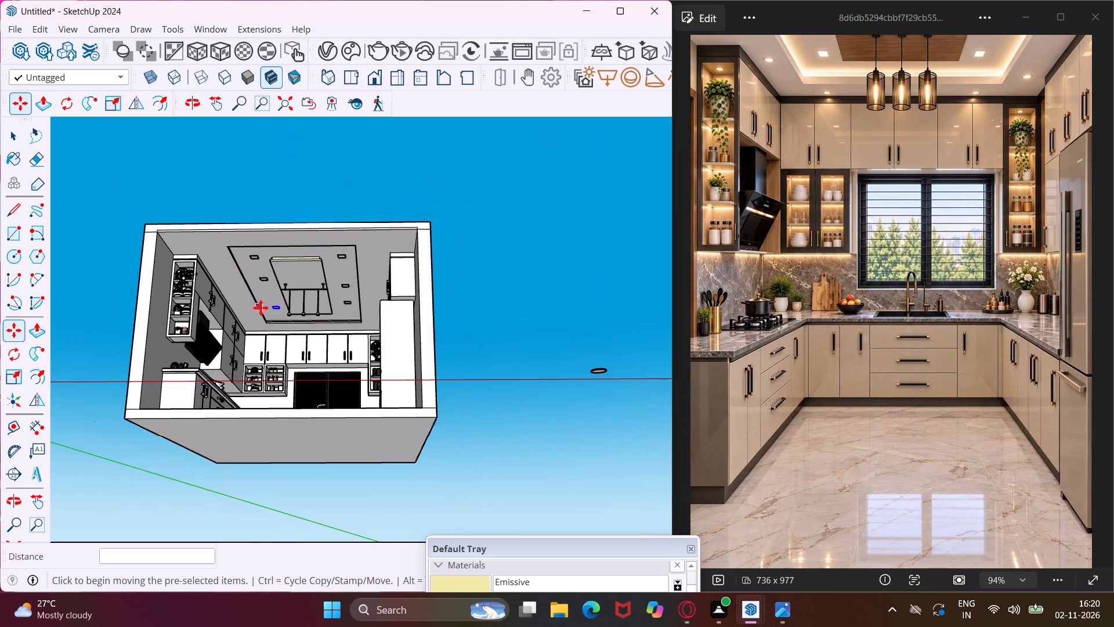
scroll(261, 308, "down", 5)
key("Escape")
key("space")
Move the round Tlon light about 15' 8" from outside the room onto the ceiling near the front corner on the fridge side.
middle_click_drag(441, 333, 466, 408)
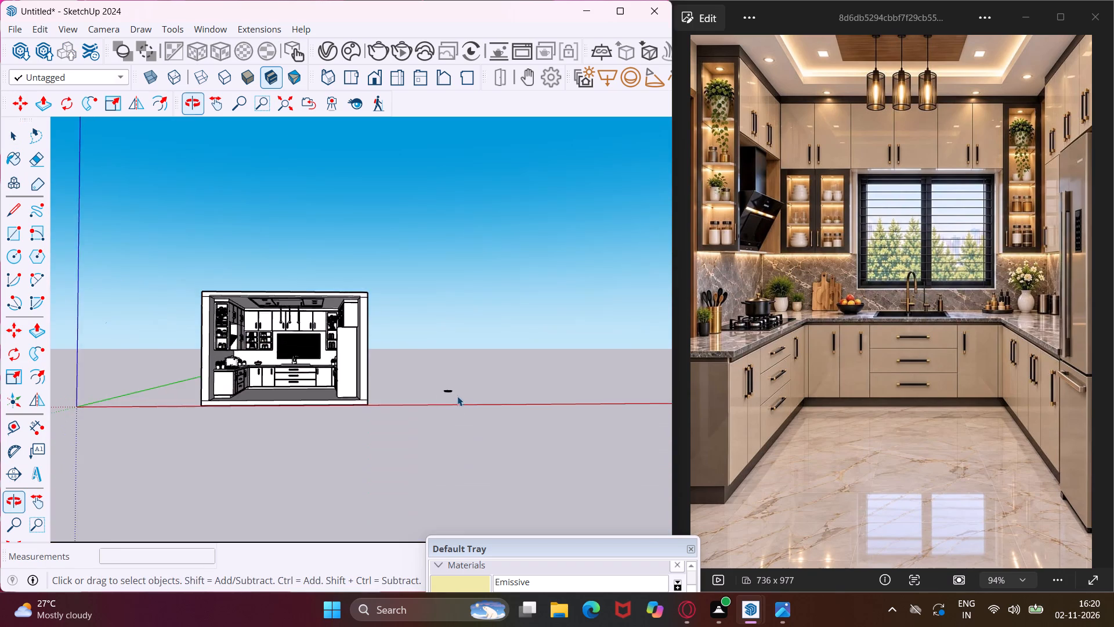
scroll(457, 395, "up", 12)
left_click(439, 391)
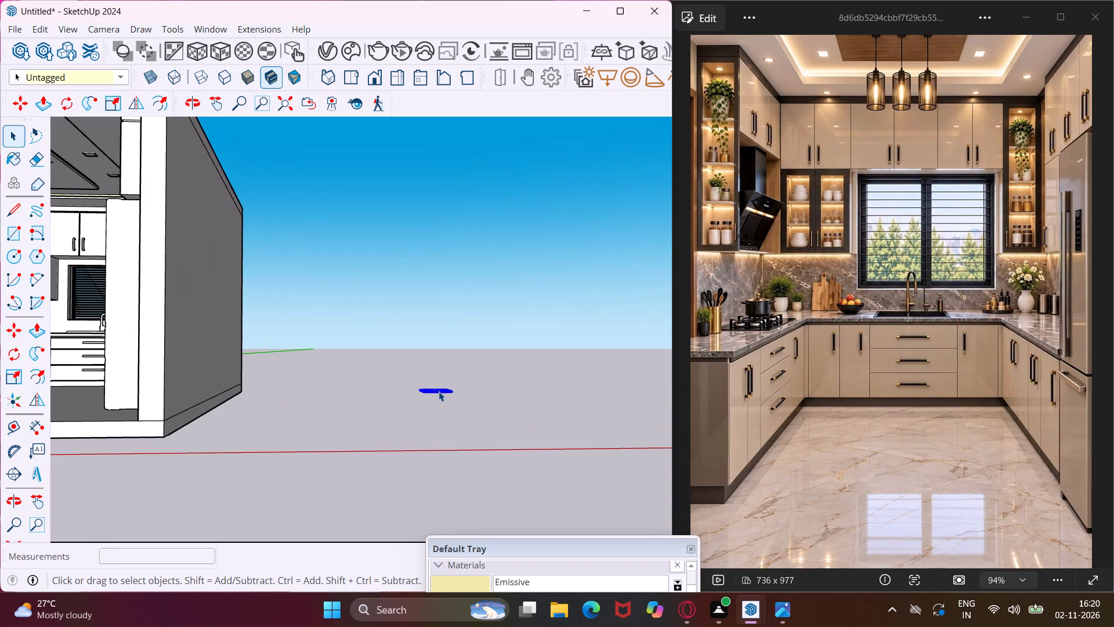
key("m")
scroll(439, 391, "up", 8)
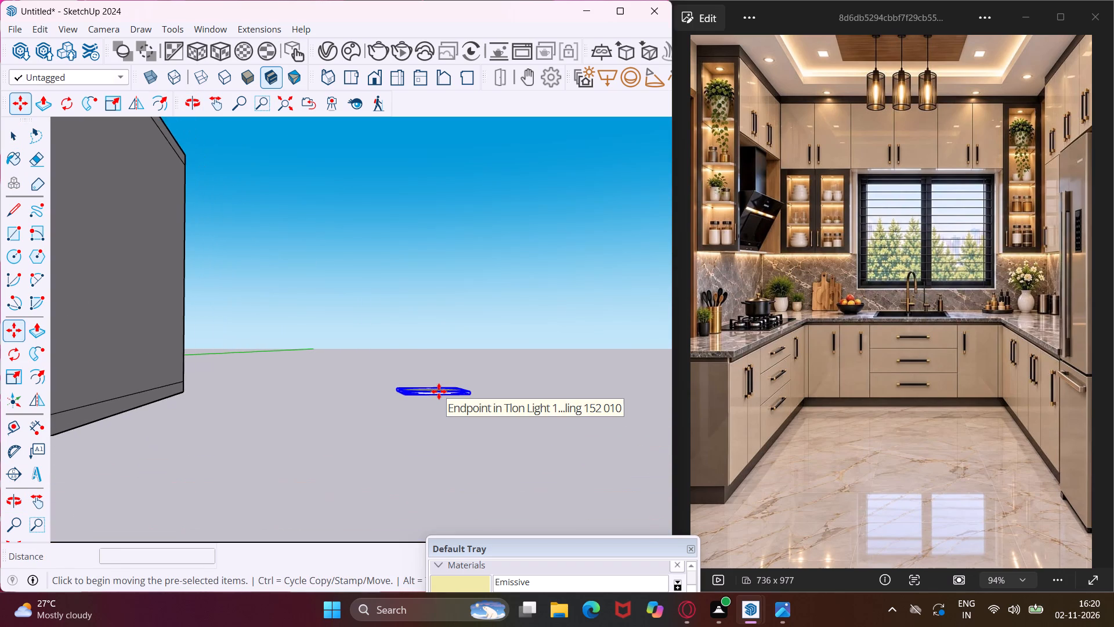
scroll(439, 391, "up", 13)
left_click(442, 397)
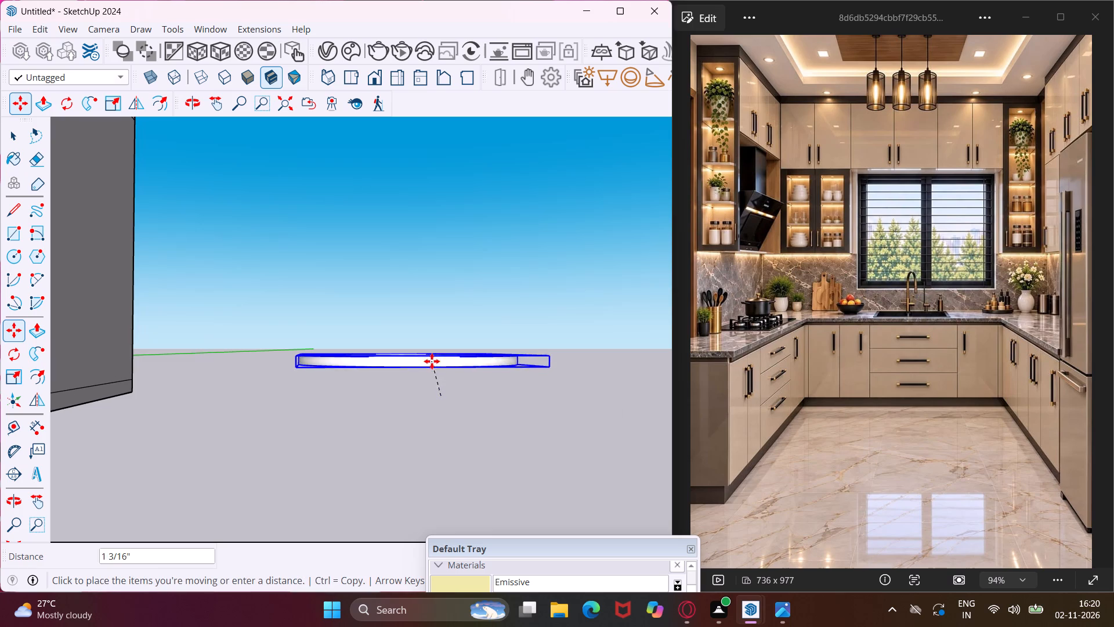
scroll(431, 358, "down", 13)
scroll(395, 372, "down", 16)
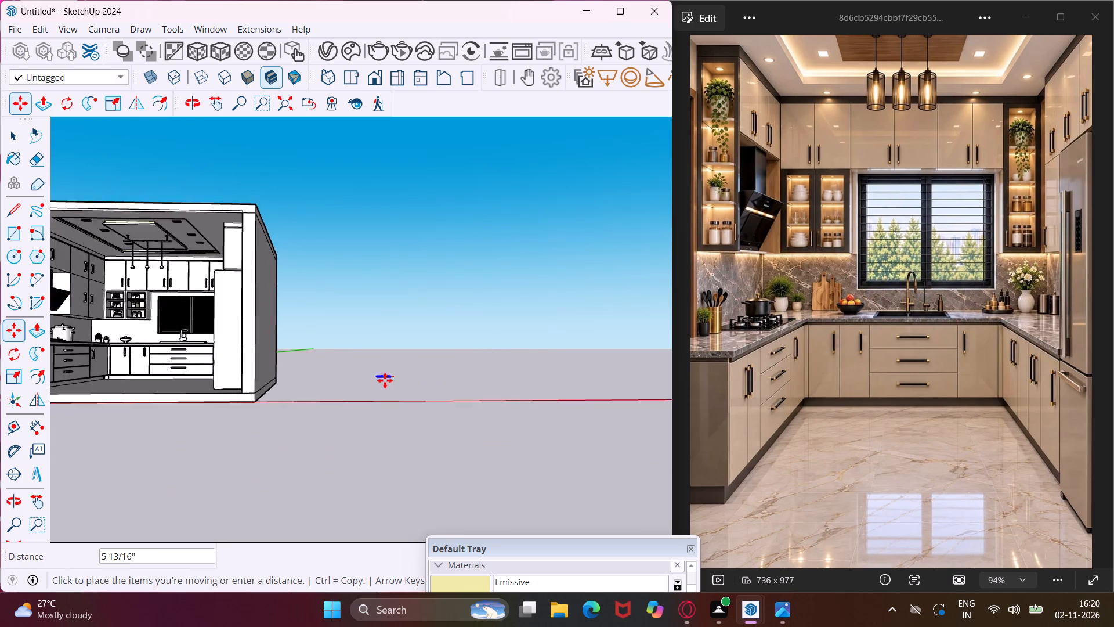
scroll(385, 380, "down", 1)
scroll(175, 273, "up", 12)
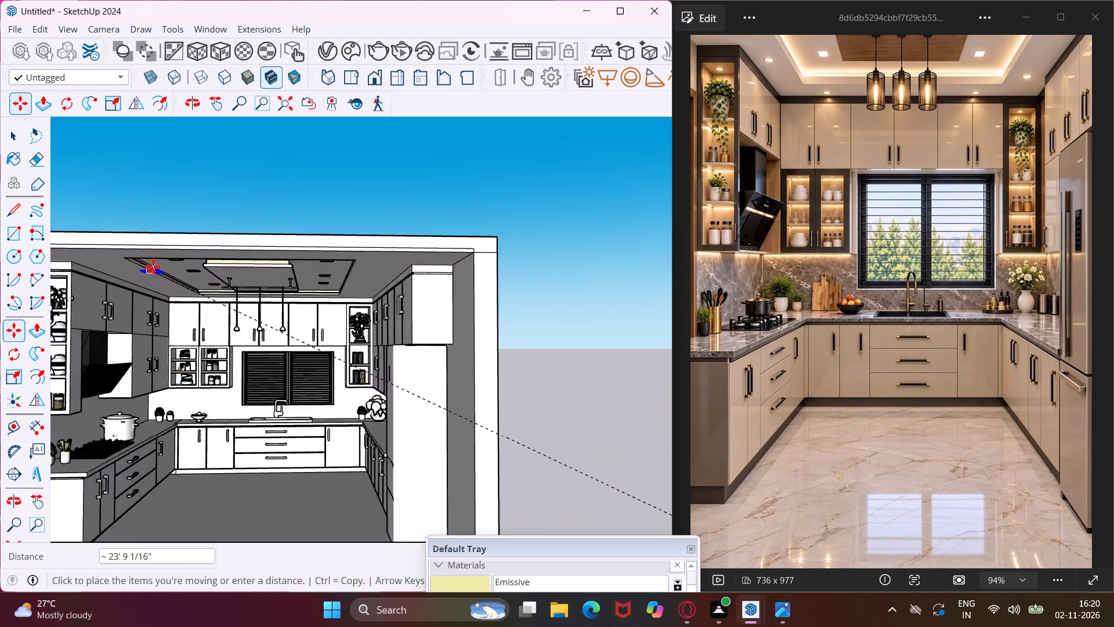
scroll(153, 266, "up", 7)
scroll(103, 268, "up", 1)
middle_click_drag(103, 269, 180, 272)
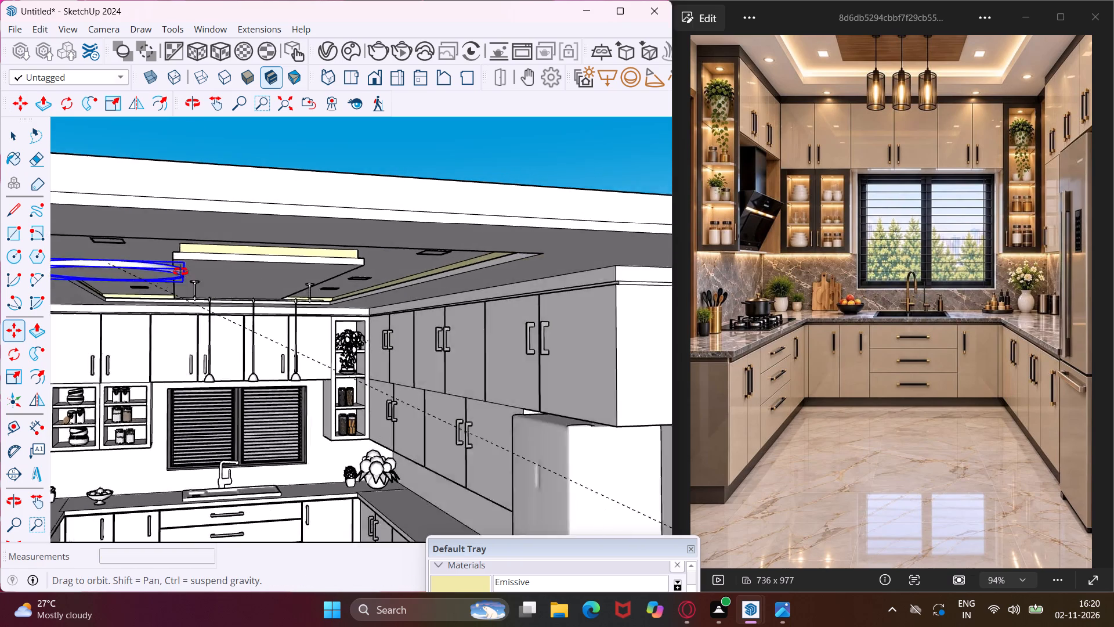
middle_click_drag(180, 272, 370, 282)
scroll(311, 269, "up", 4)
scroll(230, 226, "up", 3)
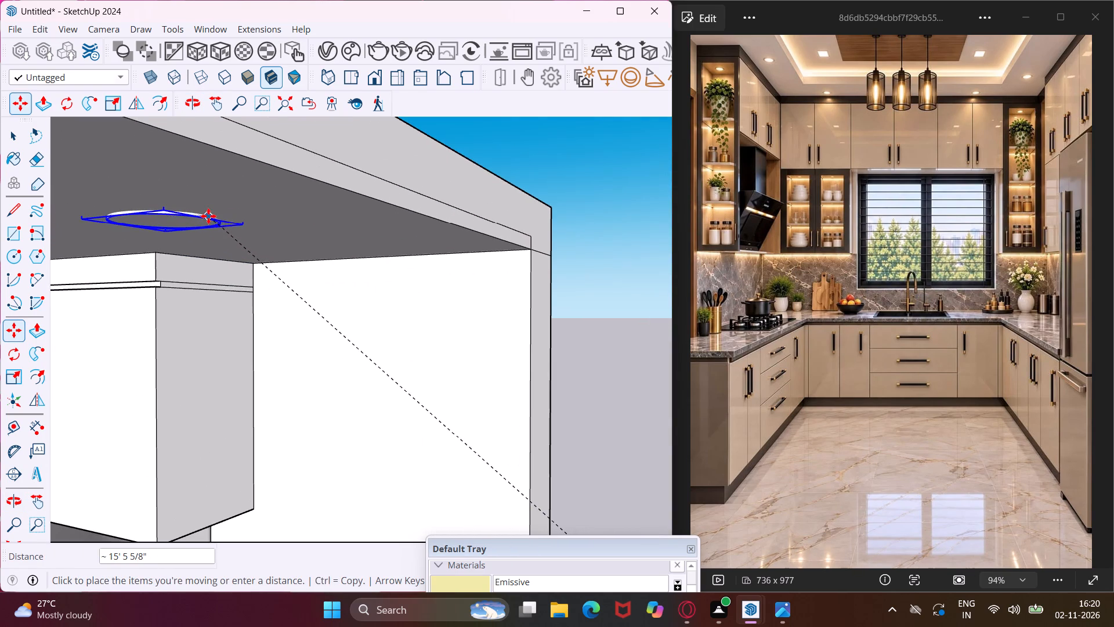
left_click(151, 218)
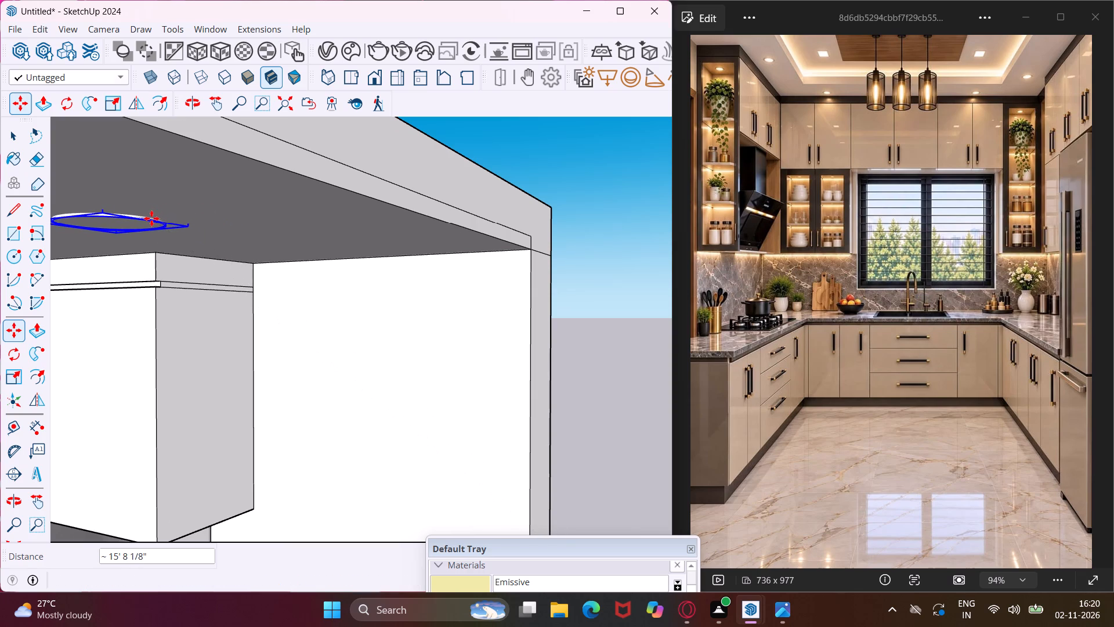
Scale the round Tlon light on the ceiling uniformly to about 0.64 of its size.
scroll(151, 218, "down", 5)
middle_click_drag(160, 215, 230, 142)
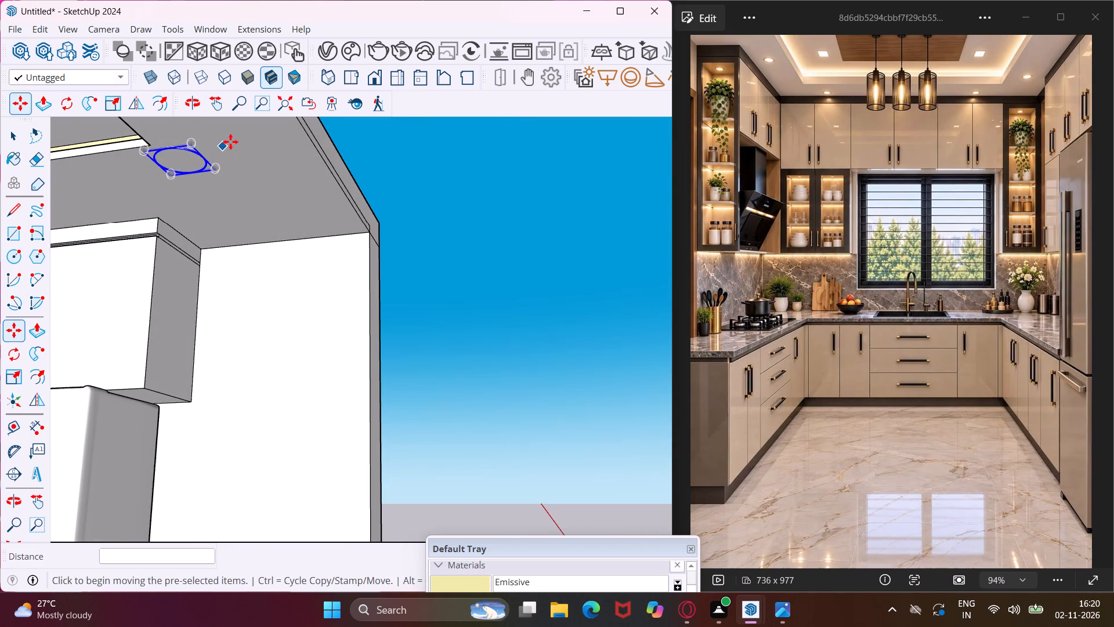
left_click(13, 385)
left_click(142, 155)
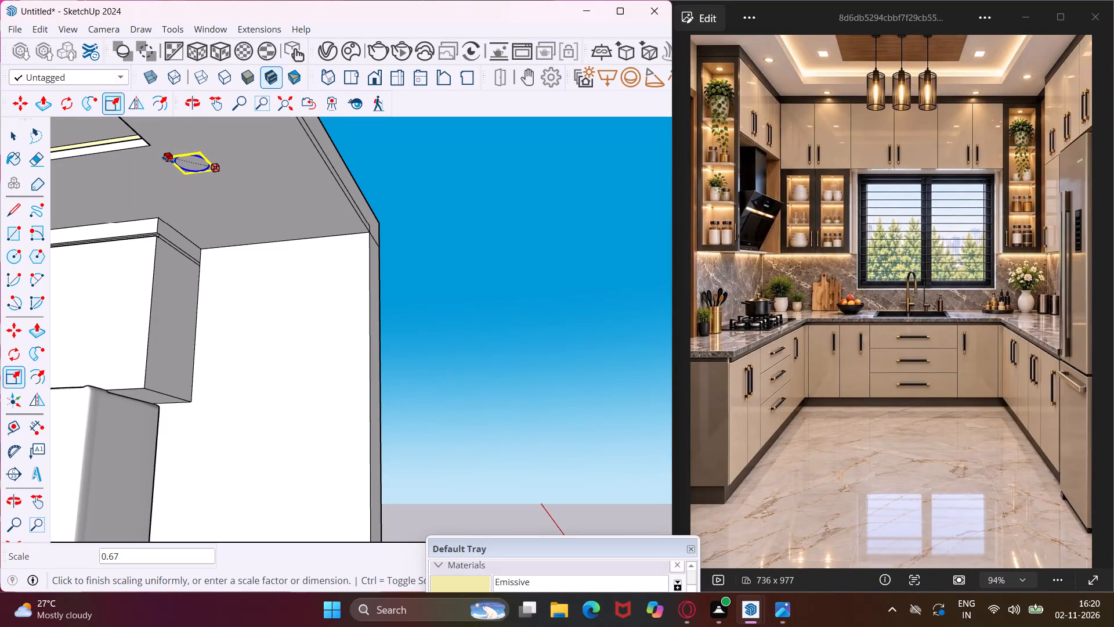
left_click(170, 160)
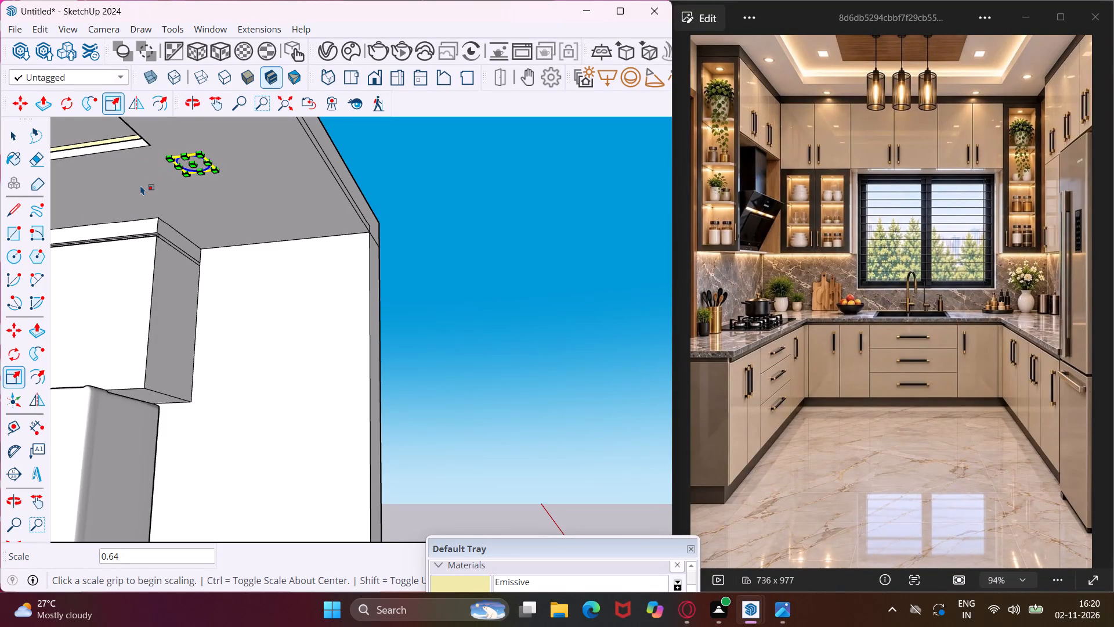
Move the round light about 1' 2 5/8" along the ceiling to between the cove edge and the fridge-side cabinets.
key("m")
left_click(140, 185)
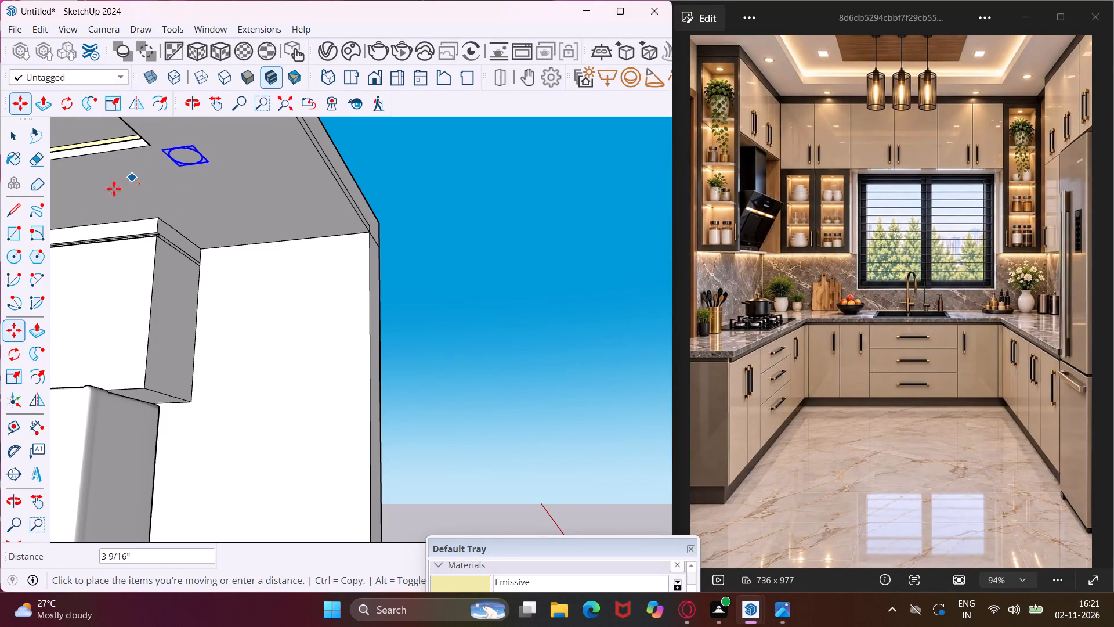
left_click(69, 191)
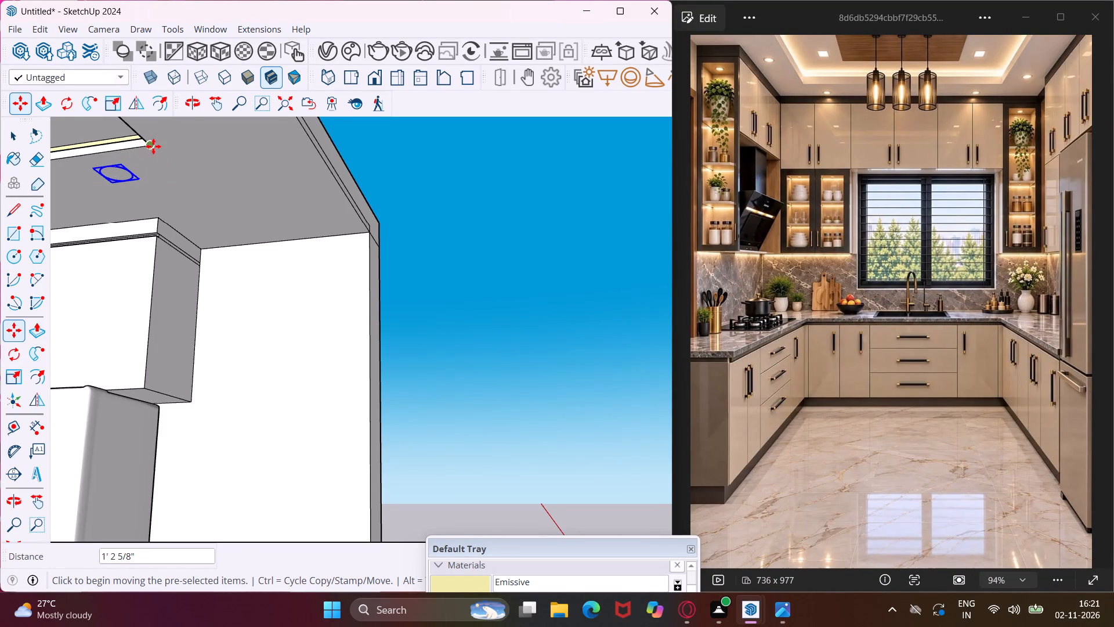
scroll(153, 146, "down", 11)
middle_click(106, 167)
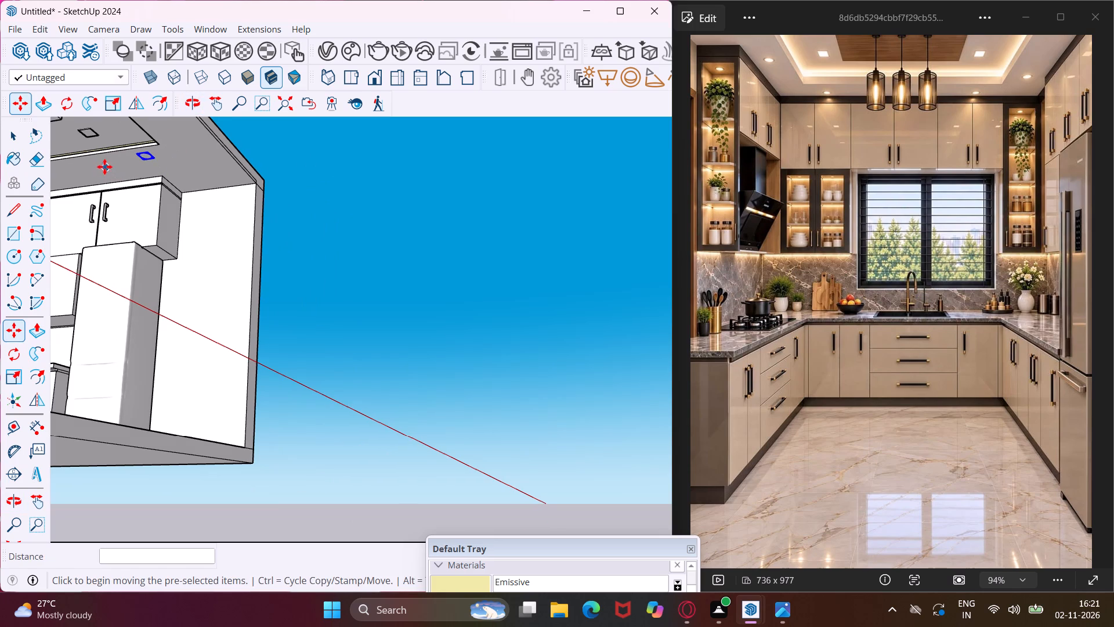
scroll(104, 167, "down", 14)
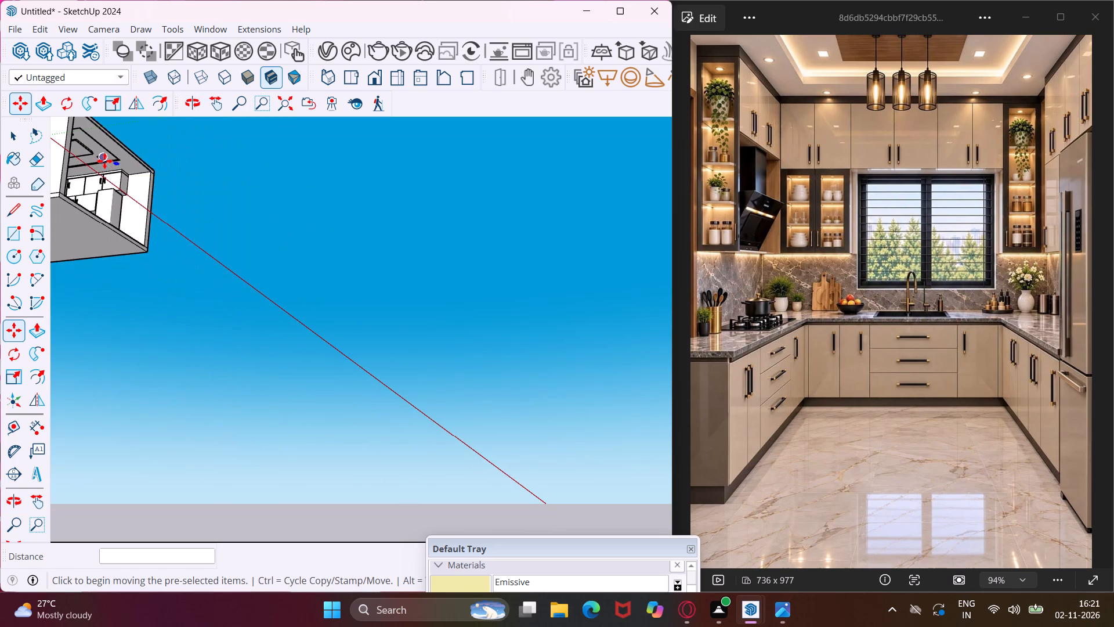
Copy the round light about 7' 8" along the ceiling above the fridge-side cabinets, toward the window wall.
middle_click_drag(91, 161, 0, 168)
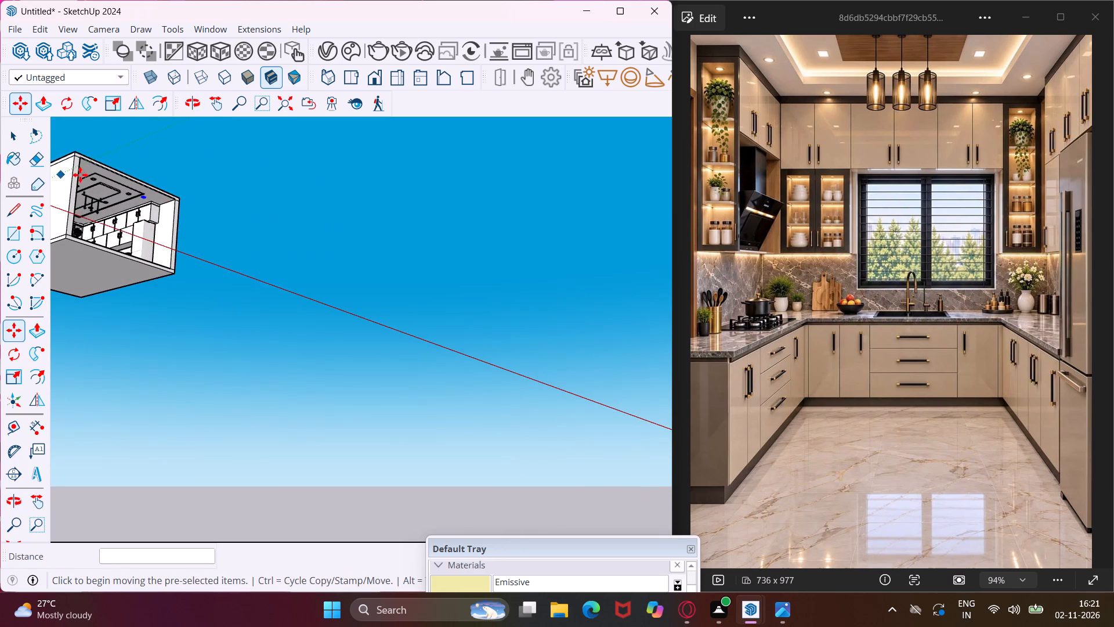
scroll(108, 176, "up", 13)
scroll(144, 217, "up", 3)
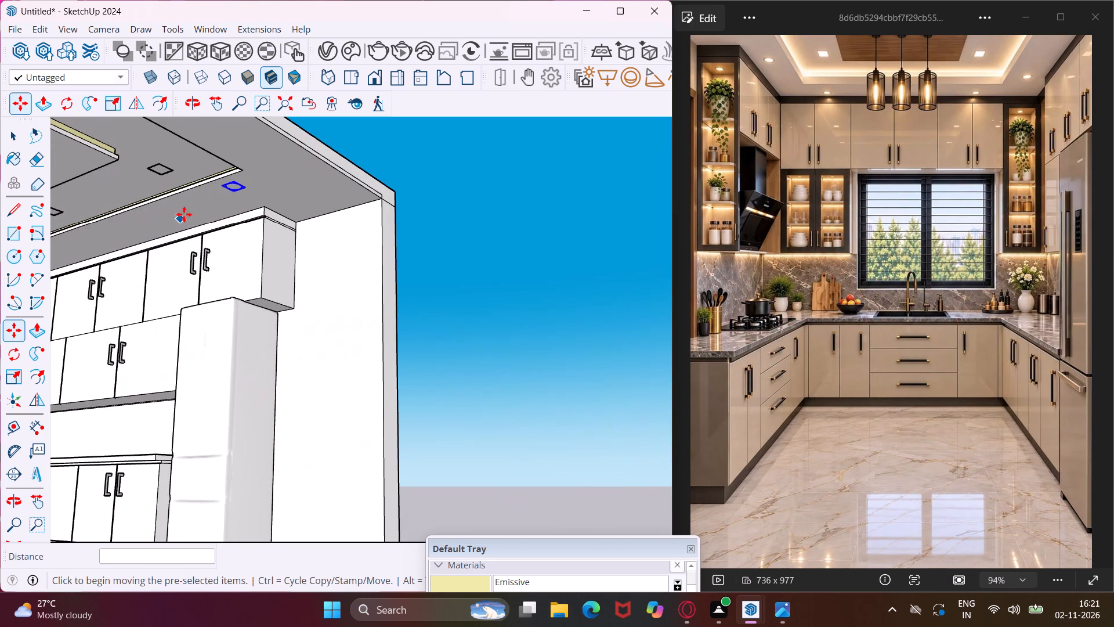
left_click(187, 201)
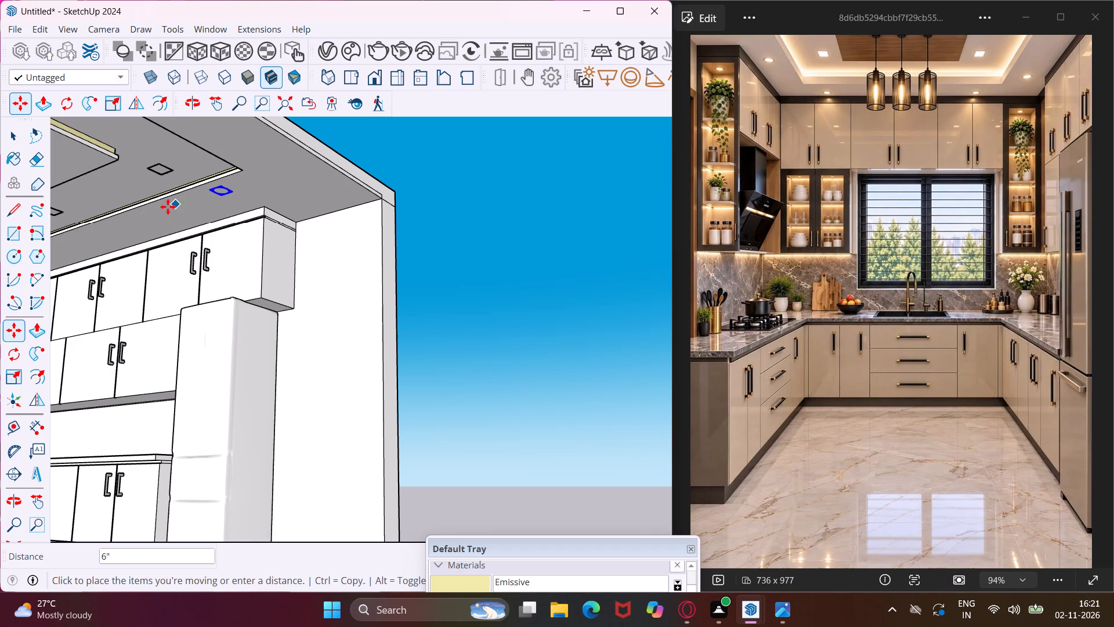
scroll(168, 207, "down", 5)
scroll(113, 240, "up", 4)
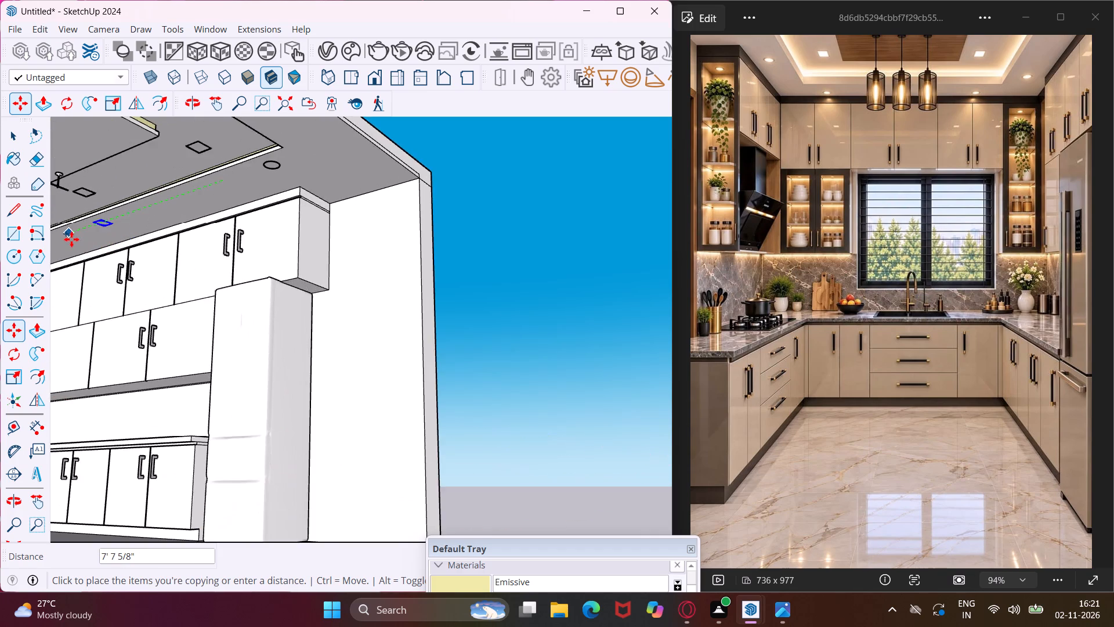
scroll(71, 239, "up", 4)
left_click(59, 243)
Copy the new round light about 5' 5" further along the fridge-side ceiling strip, toward the window wall.
scroll(120, 230, "down", 5)
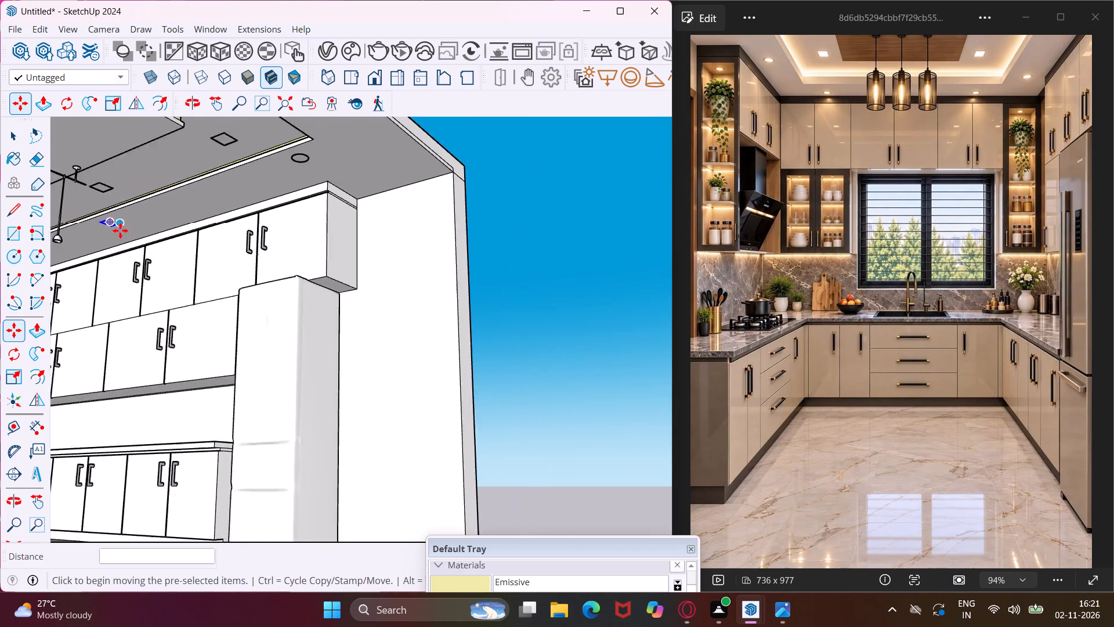
scroll(150, 196, "down", 11)
middle_click_drag(128, 199, 71, 208)
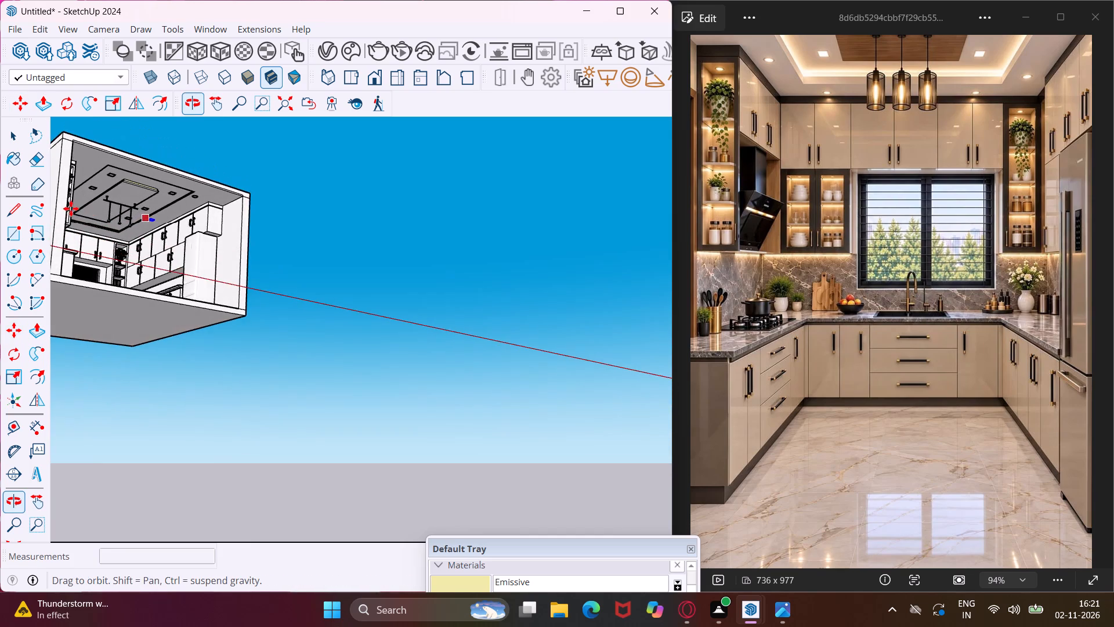
scroll(111, 233, "up", 16)
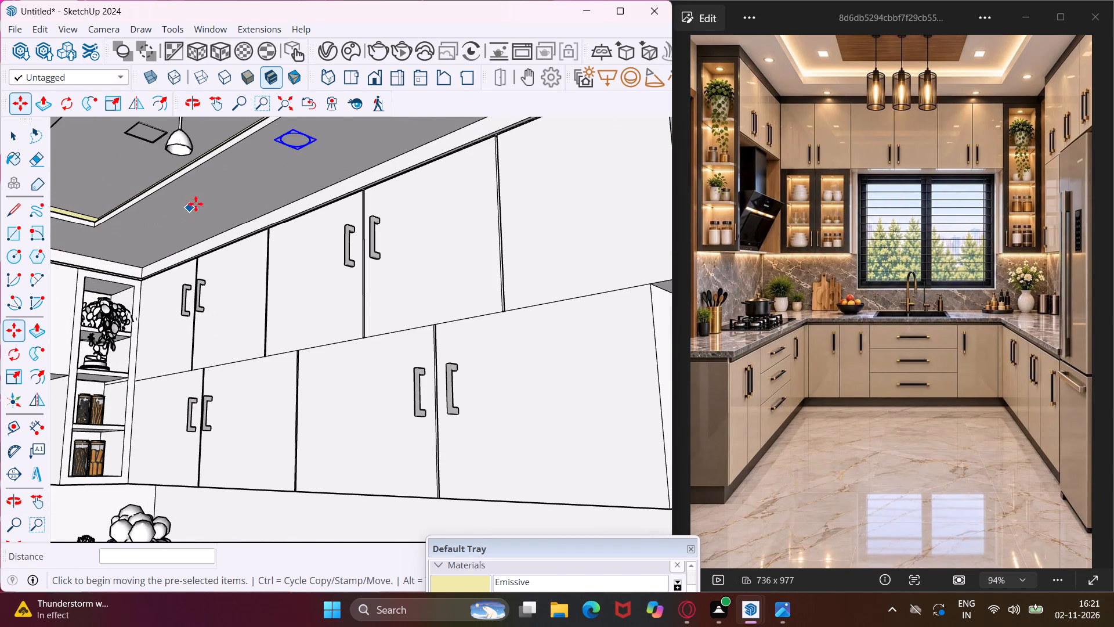
left_click(211, 190)
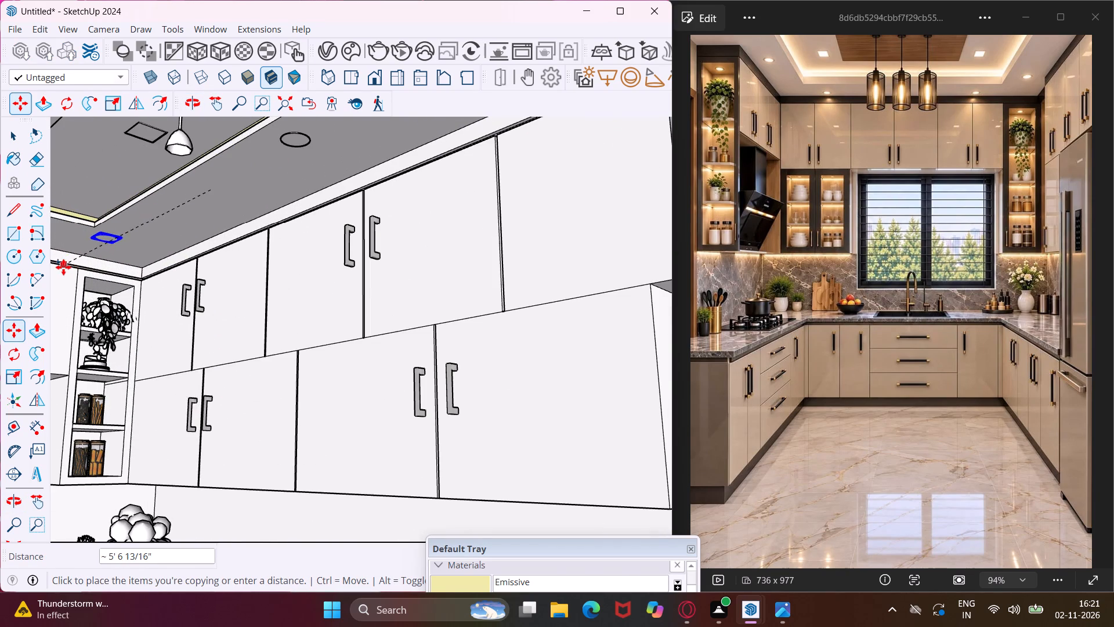
scroll(62, 267, "up", 9)
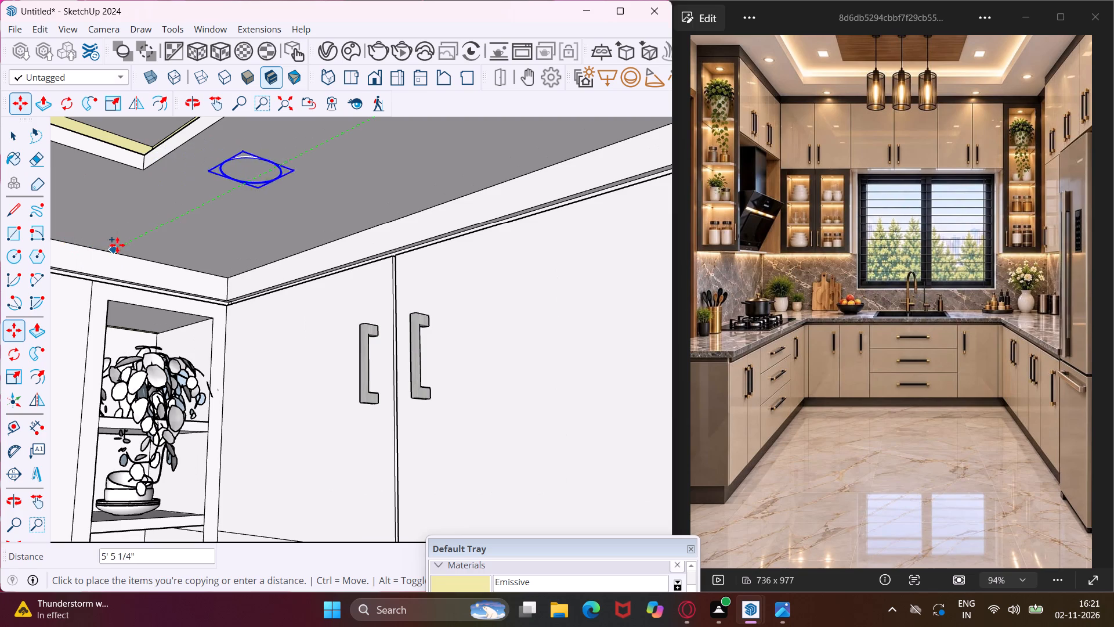
left_click(125, 247)
Move the last round light closer to the window wall, by about 1' 3 1/2" and another 6".
left_click(196, 221)
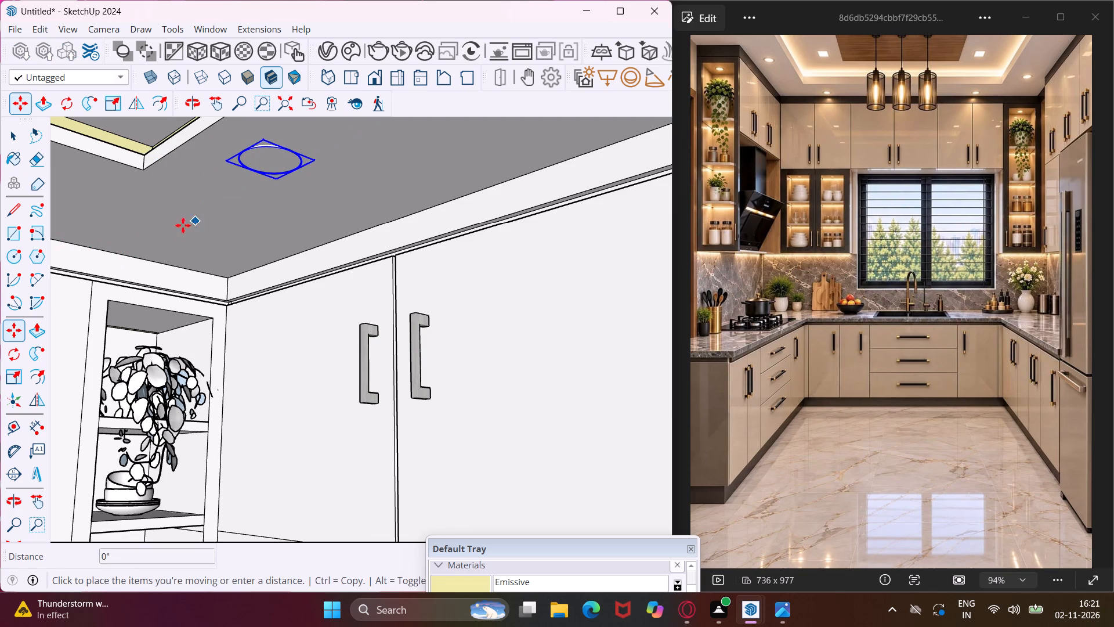
left_click(126, 245)
left_click(161, 244)
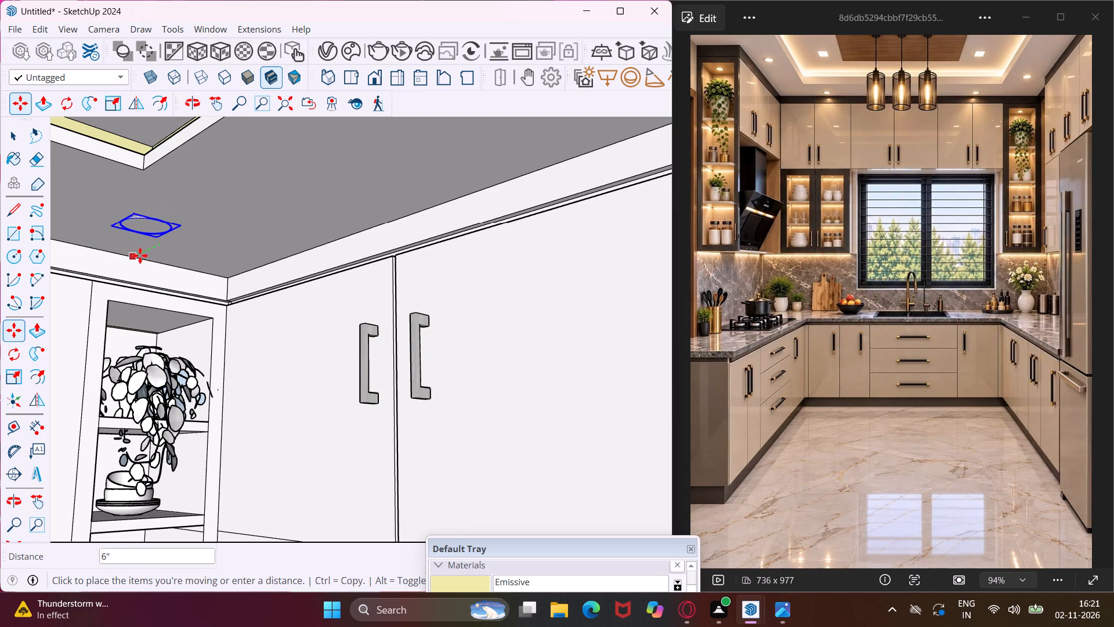
left_click(140, 256)
Select all three fridge-side round lights and copy them about 9' 6 1/2" across the ceiling to the hood side.
scroll(204, 206, "down", 12)
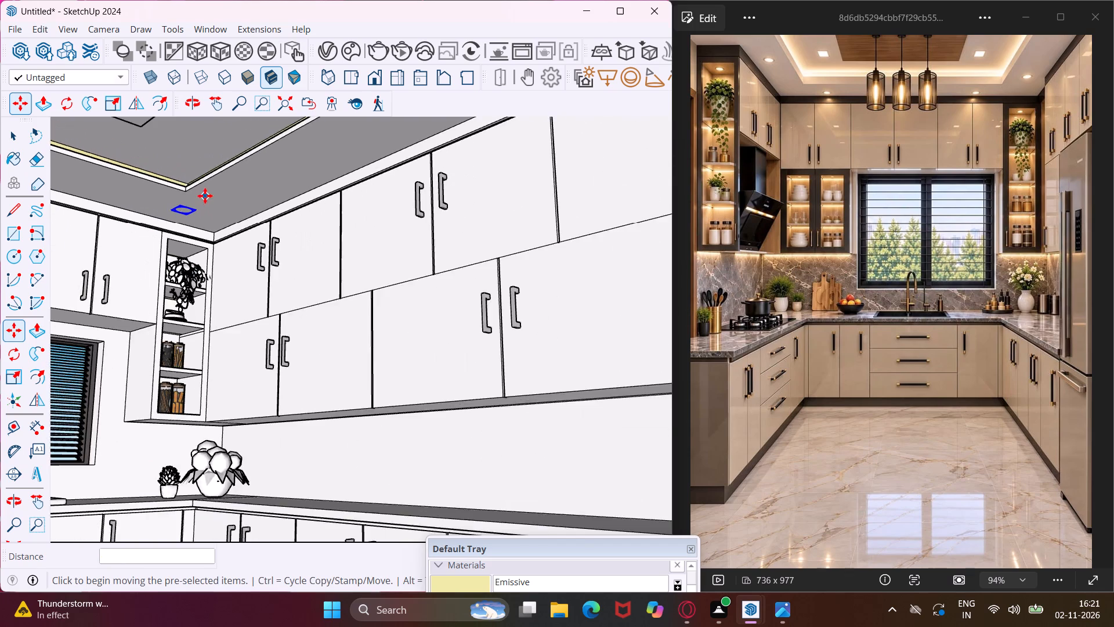
scroll(205, 196, "down", 9)
middle_click_drag(209, 190, 177, 185)
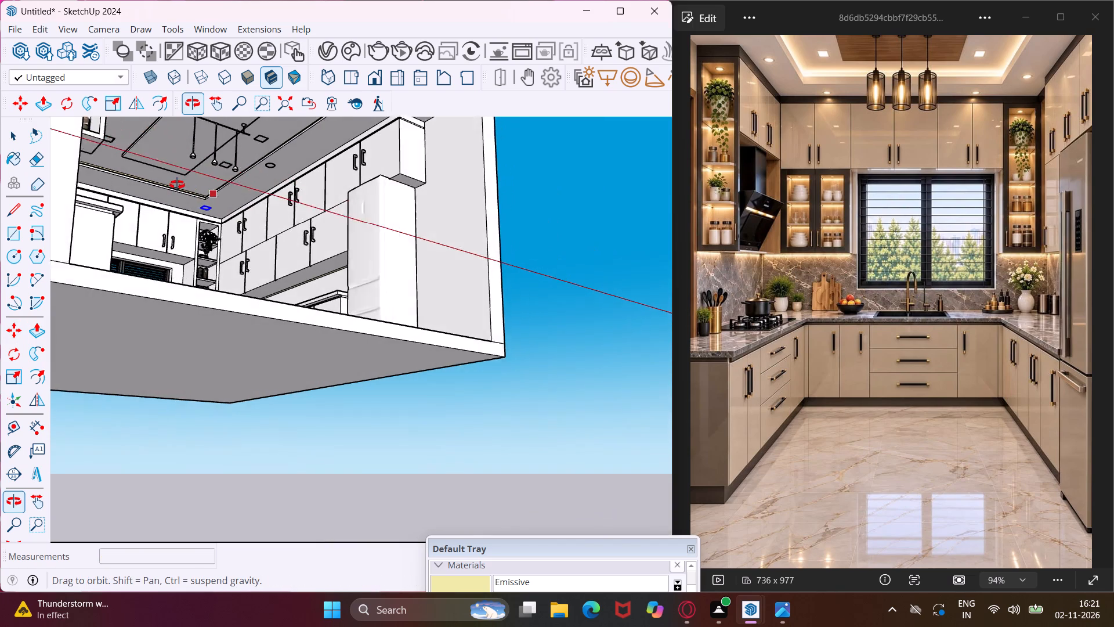
middle_click_drag(177, 185, 139, 183)
scroll(136, 183, "down", 4)
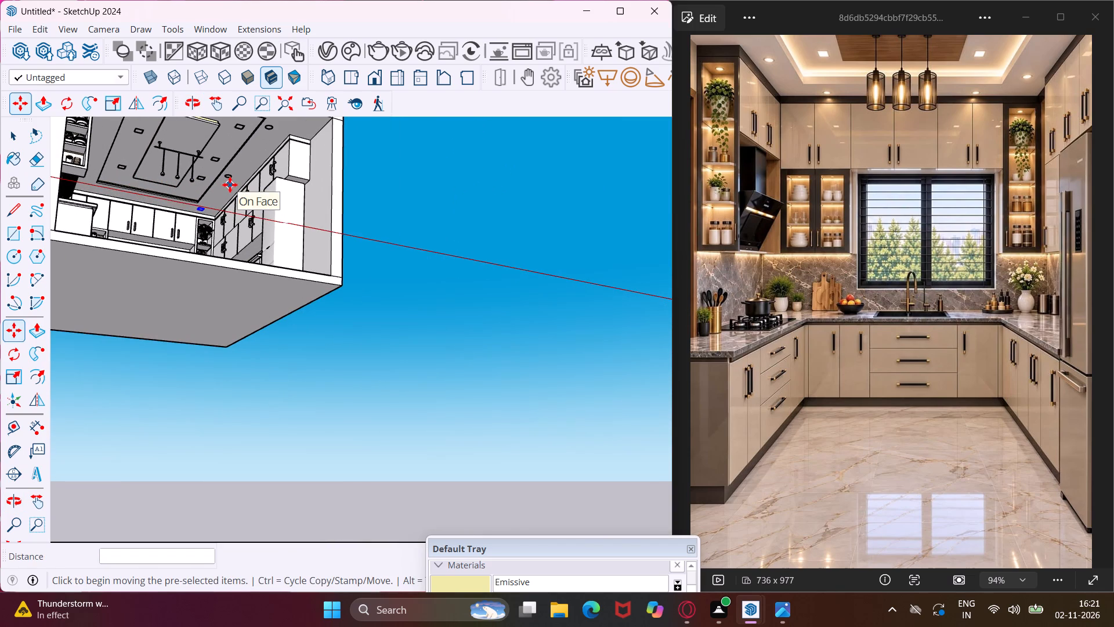
key("space")
scroll(230, 175, "up", 9)
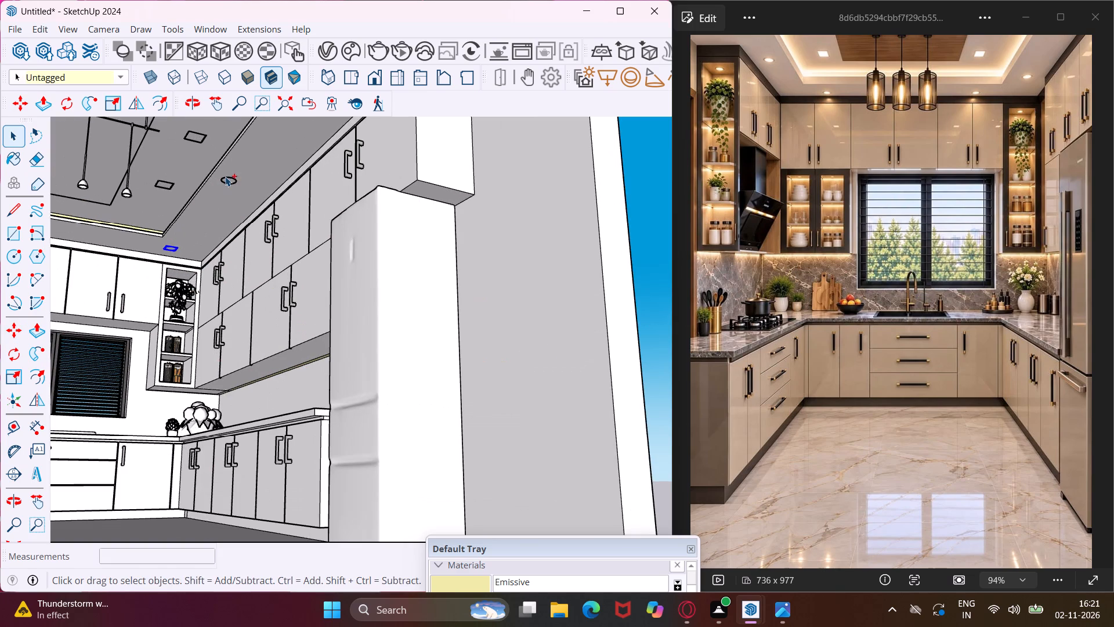
left_click(227, 181, "ctrl")
scroll(227, 181, "down", 5, "ctrl")
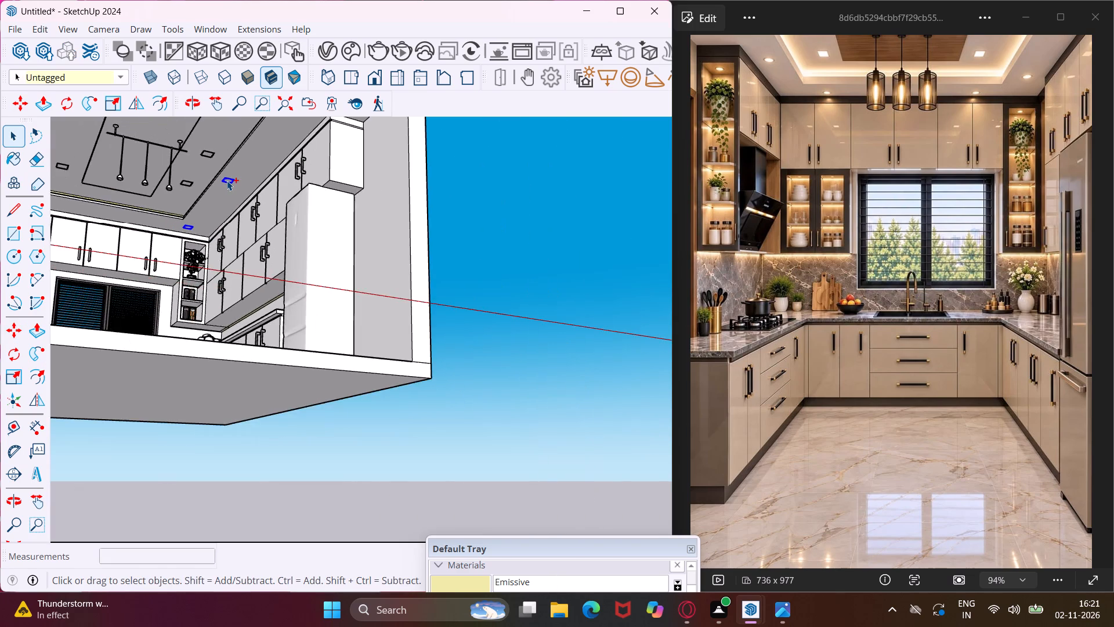
scroll(227, 181, "down", 6, "ctrl")
scroll(271, 132, "up", 8, "ctrl")
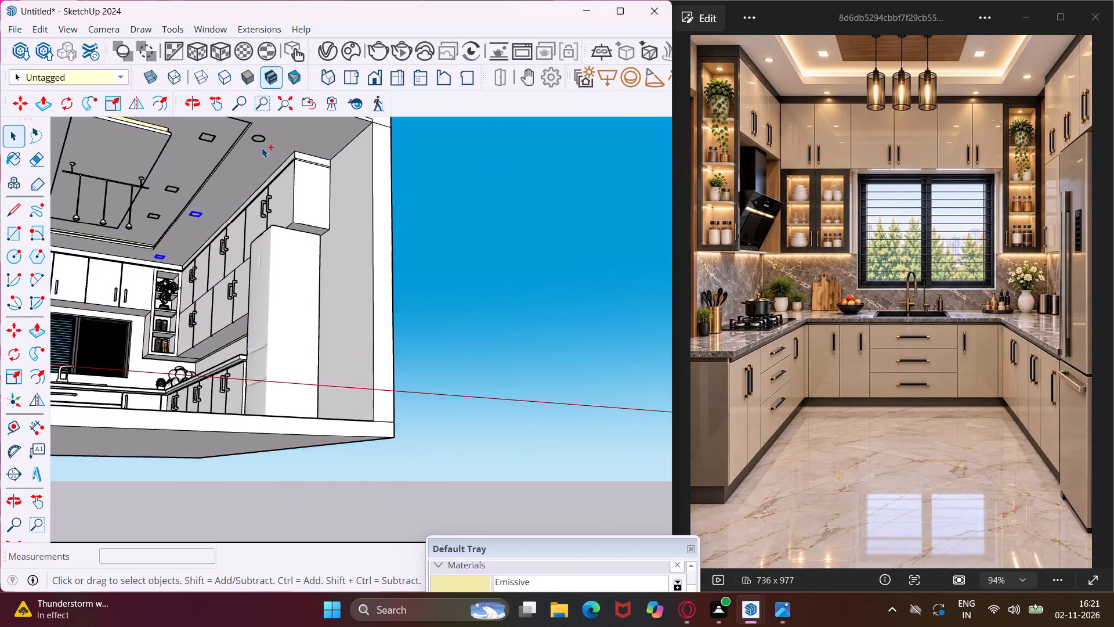
scroll(262, 147, "up", 4, "ctrl")
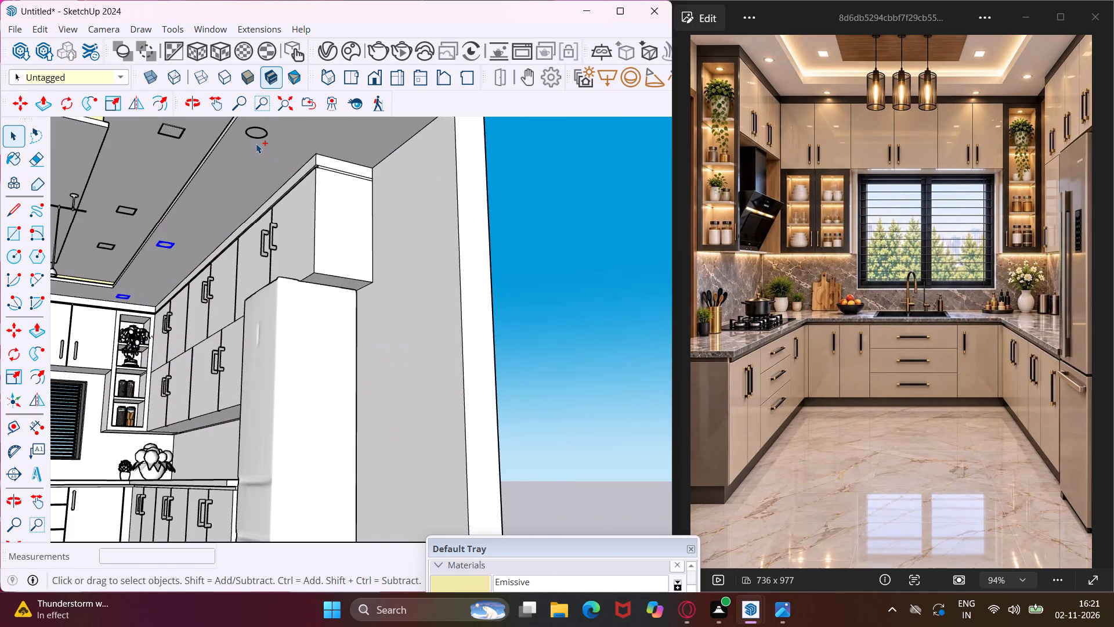
left_click(255, 135, "ctrl")
scroll(248, 156, "down", 5, "ctrl")
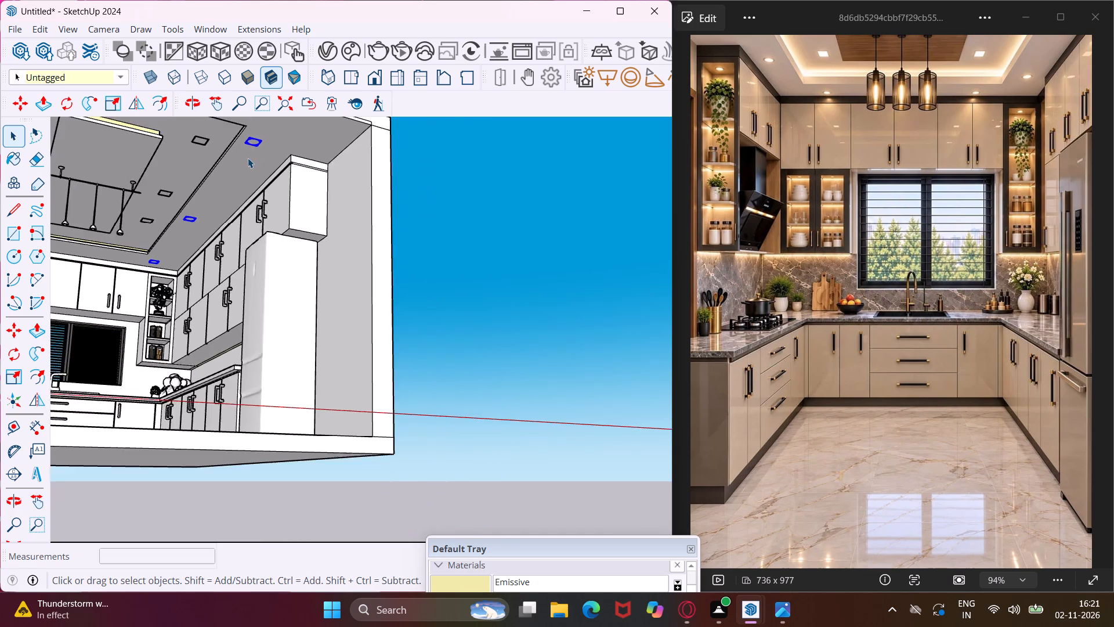
scroll(248, 158, "down", 5, "ctrl")
scroll(248, 158, "down", 4)
key("m")
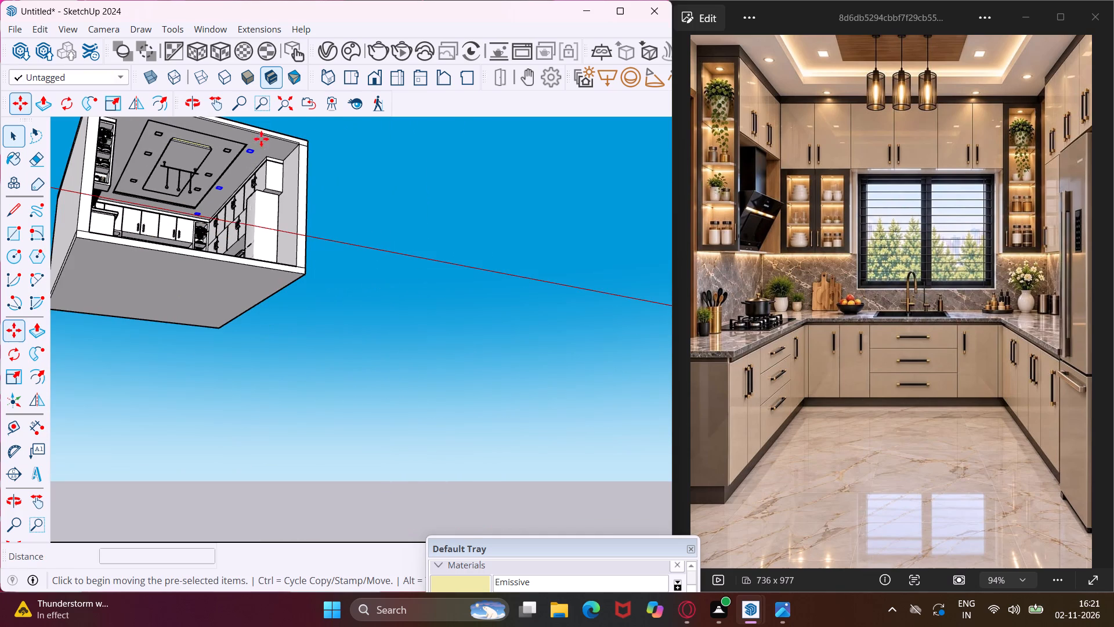
left_click(261, 139)
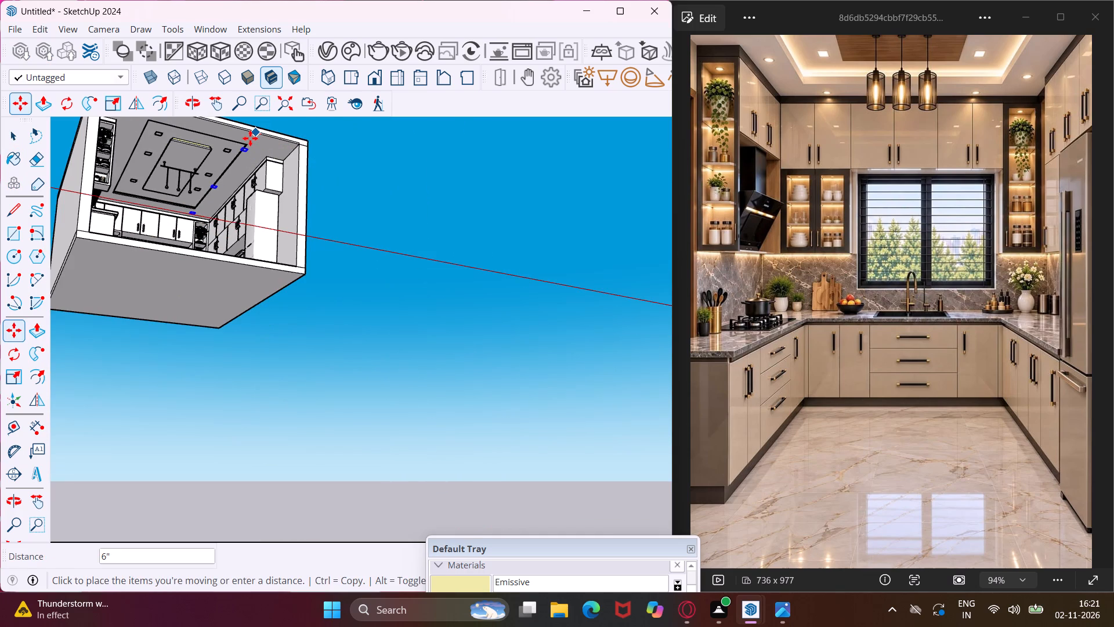
scroll(250, 138, "down", 7)
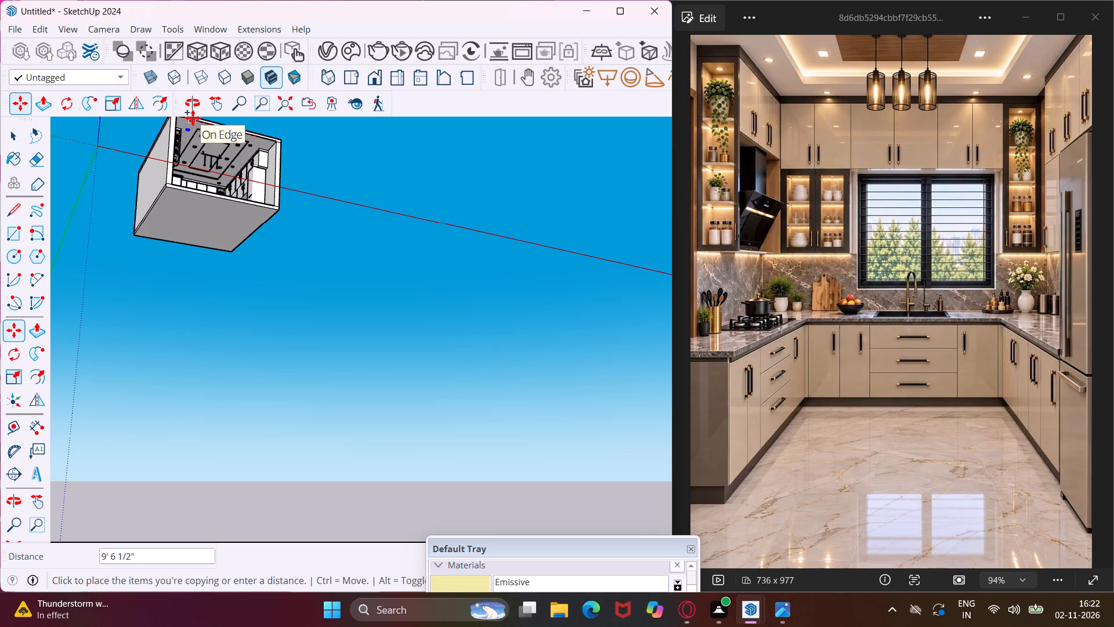
left_click(193, 118)
Move the three copied round lights on the hood side about 6" toward the ceiling cove.
scroll(213, 123, "down", 1)
middle_click_drag(213, 123, 196, 132)
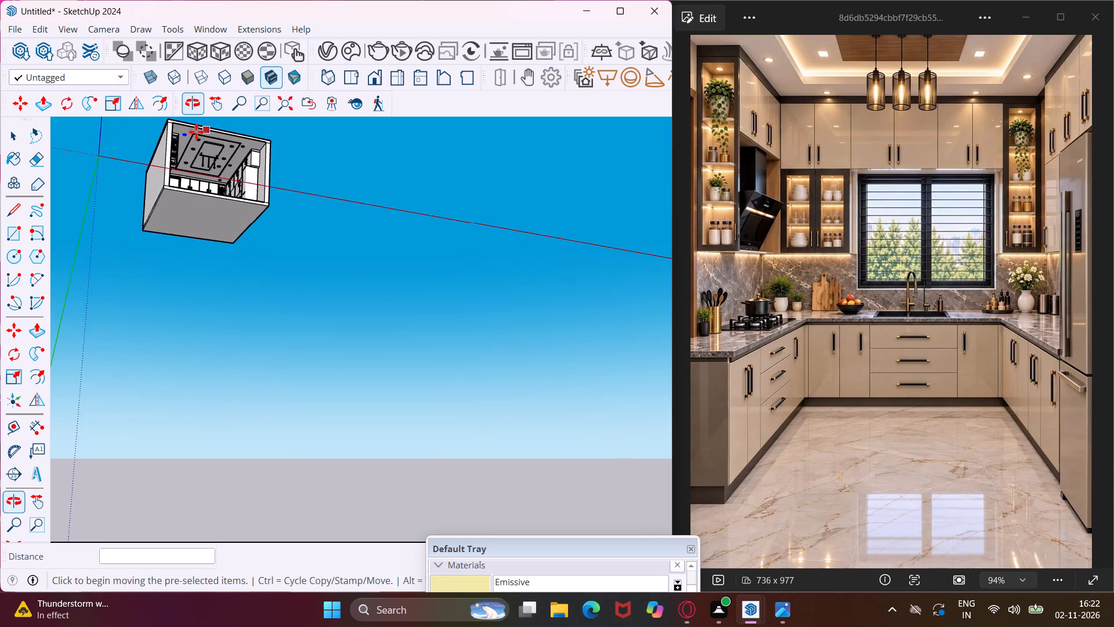
scroll(194, 131, "up", 18)
left_click(164, 145)
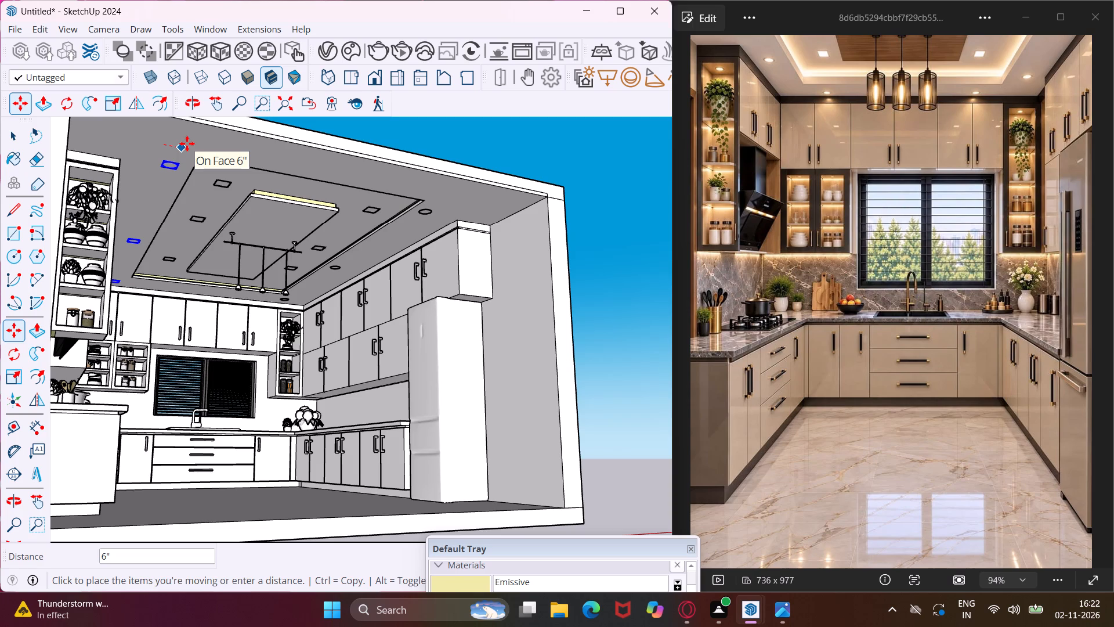
left_click(187, 143)
key("Escape")
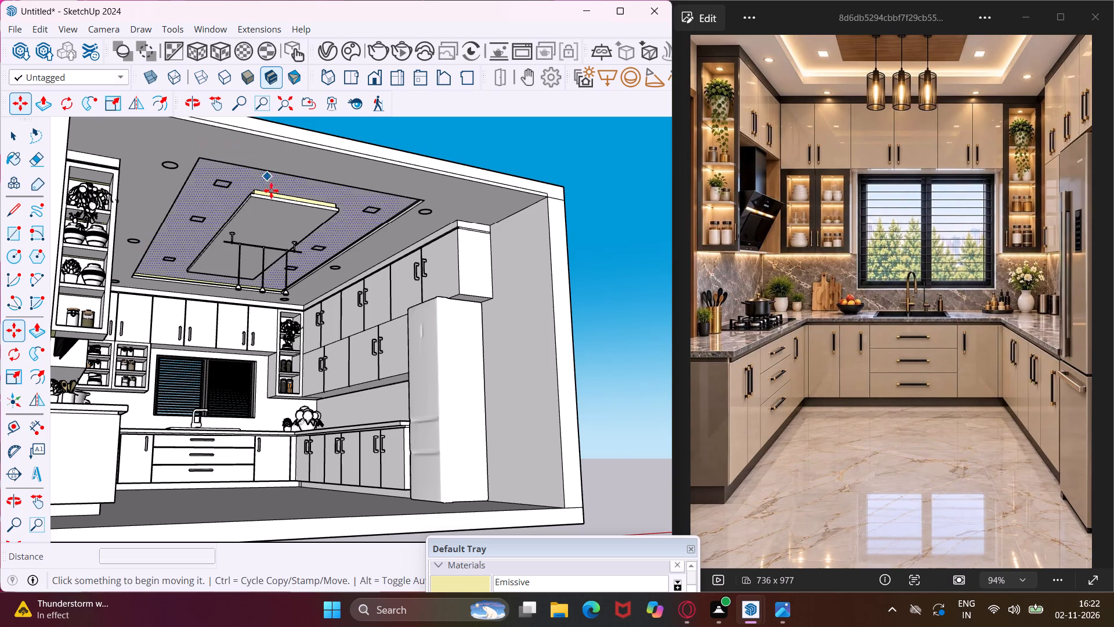
key("space")
Paint the top compartment of the open shelf unit on the window's fridge side with Wood Floor Light, covering back, sides, top and base.
scroll(211, 401, "down", 5)
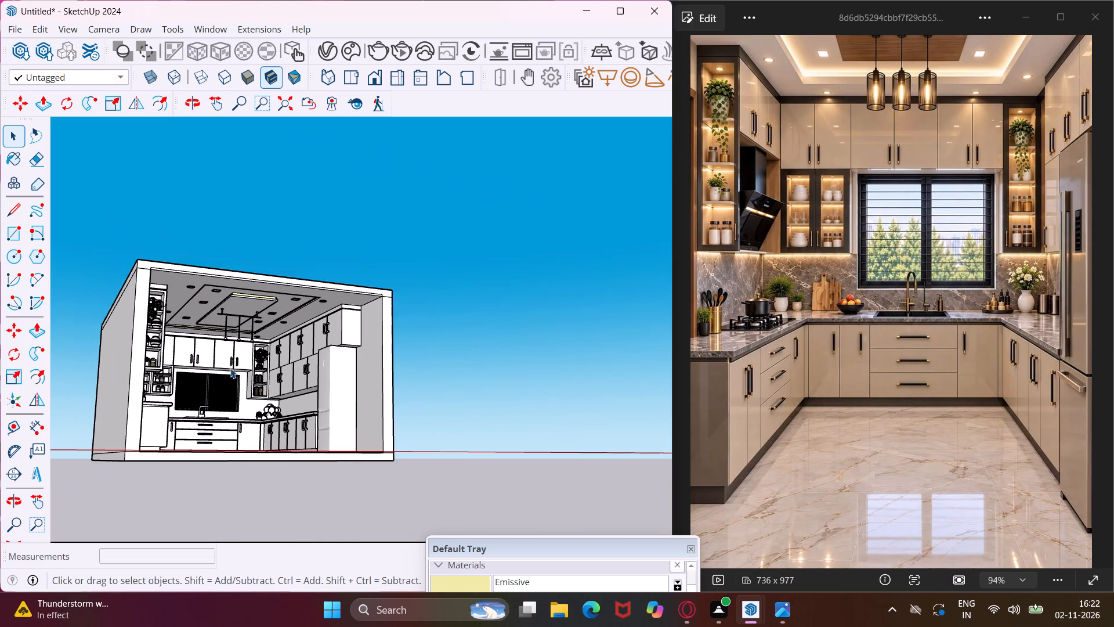
middle_click_drag(230, 368, 182, 384)
middle_click_drag(227, 376, 224, 388)
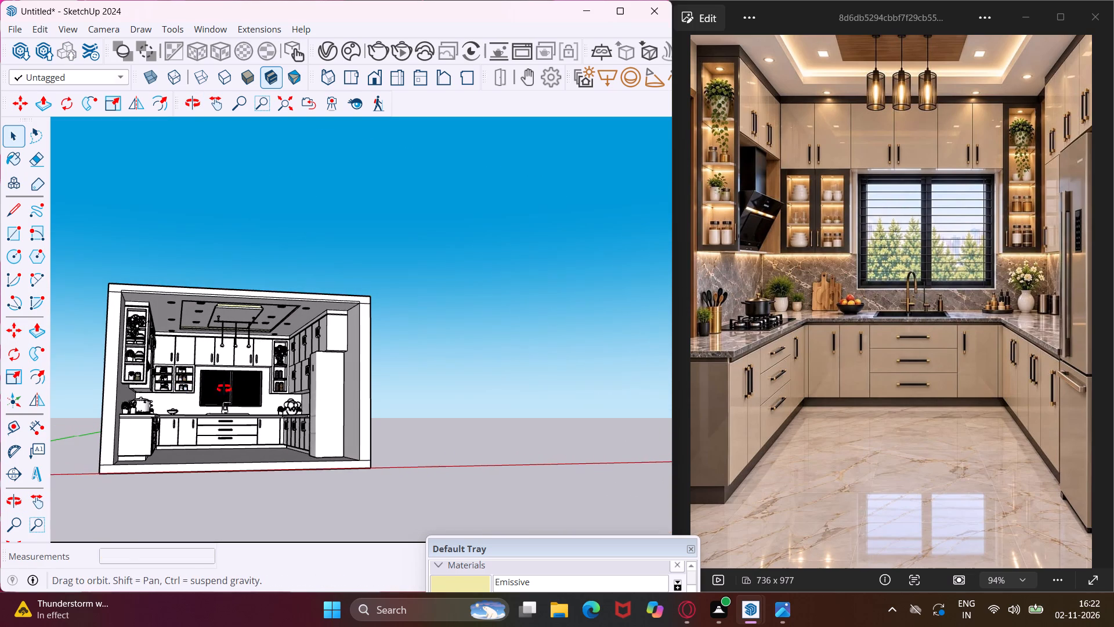
middle_click_drag(224, 388, 211, 441)
scroll(171, 438, "up", 8)
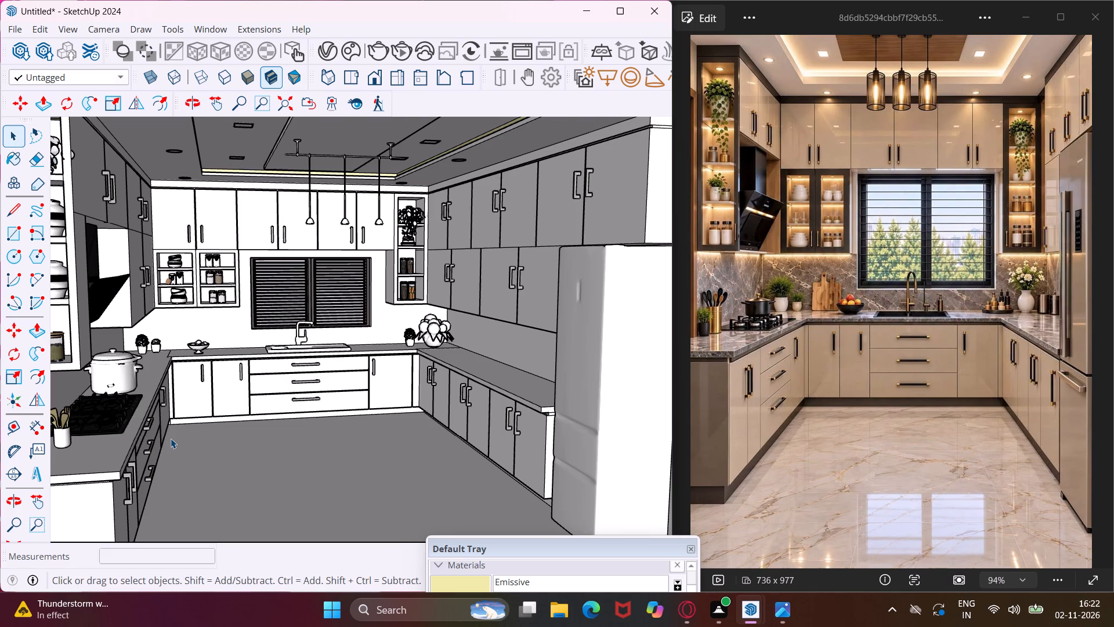
middle_click_drag(171, 438, 158, 406)
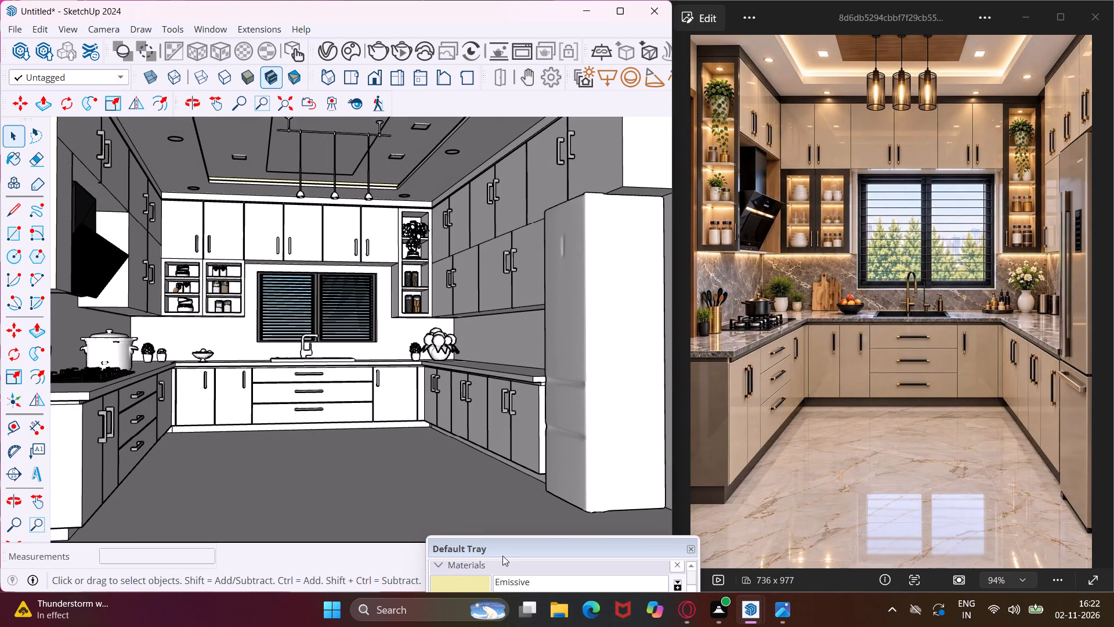
left_click_drag(503, 556, 511, 442)
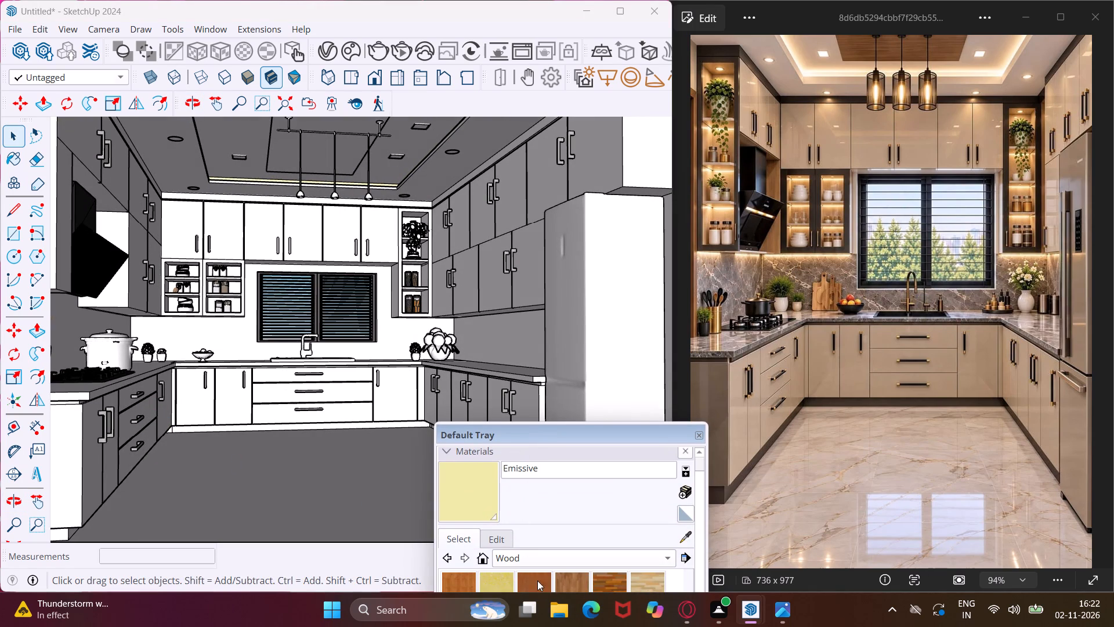
left_click(648, 583)
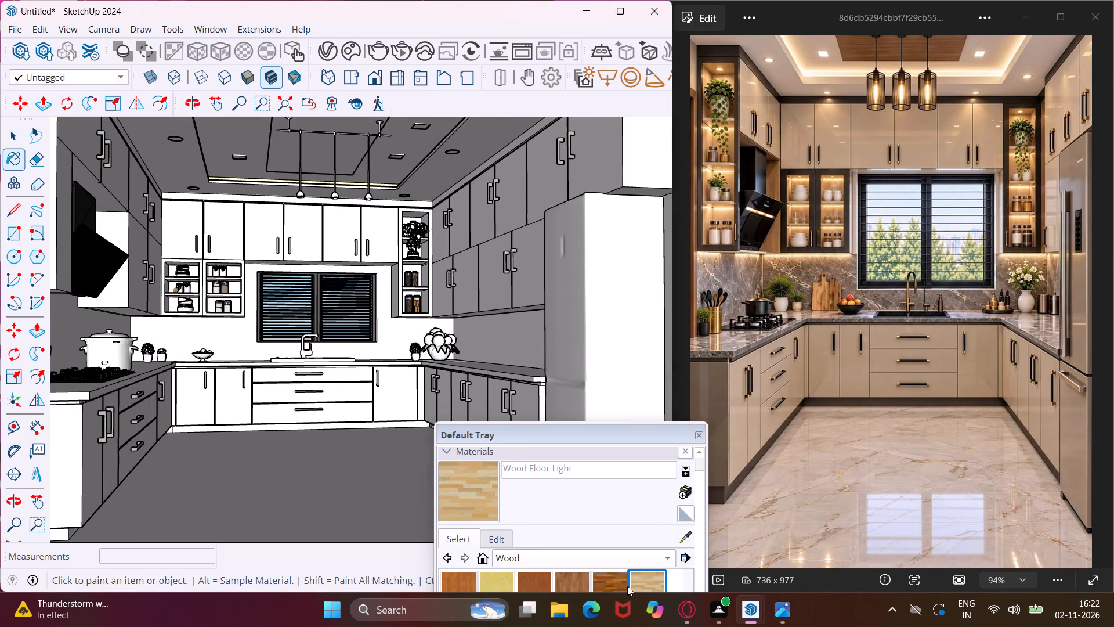
scroll(567, 520, "down", 3)
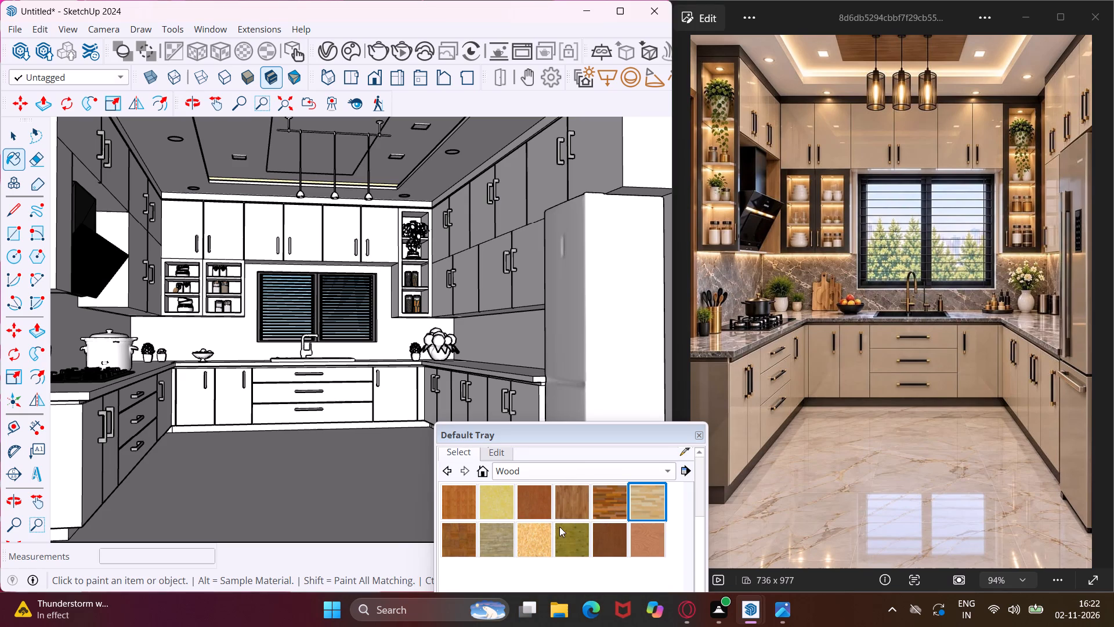
scroll(410, 257, "up", 5)
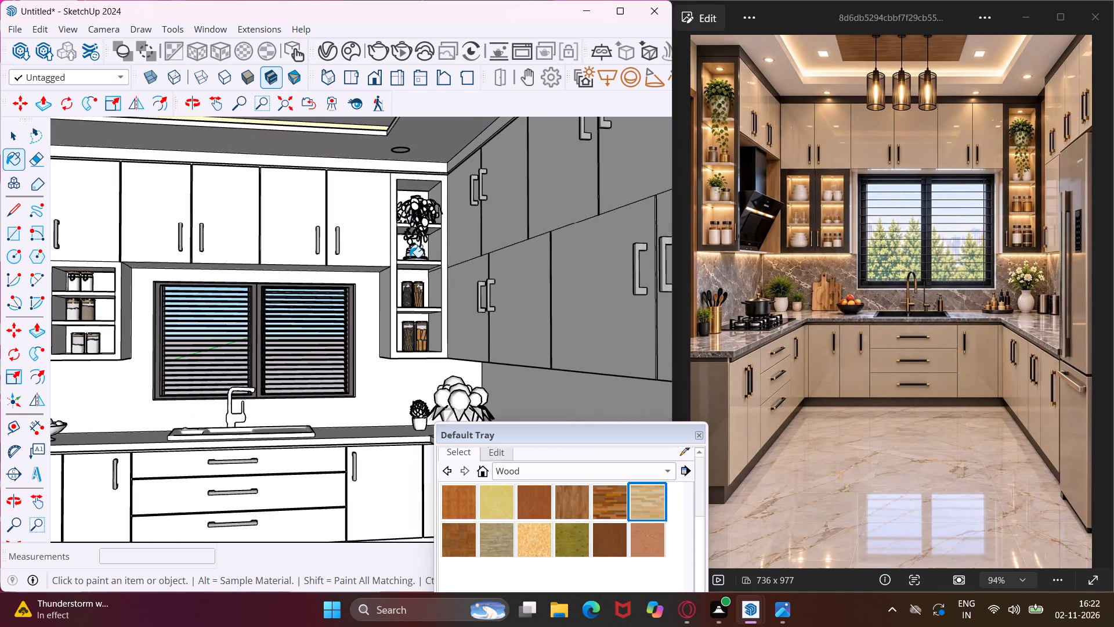
scroll(410, 190, "up", 16)
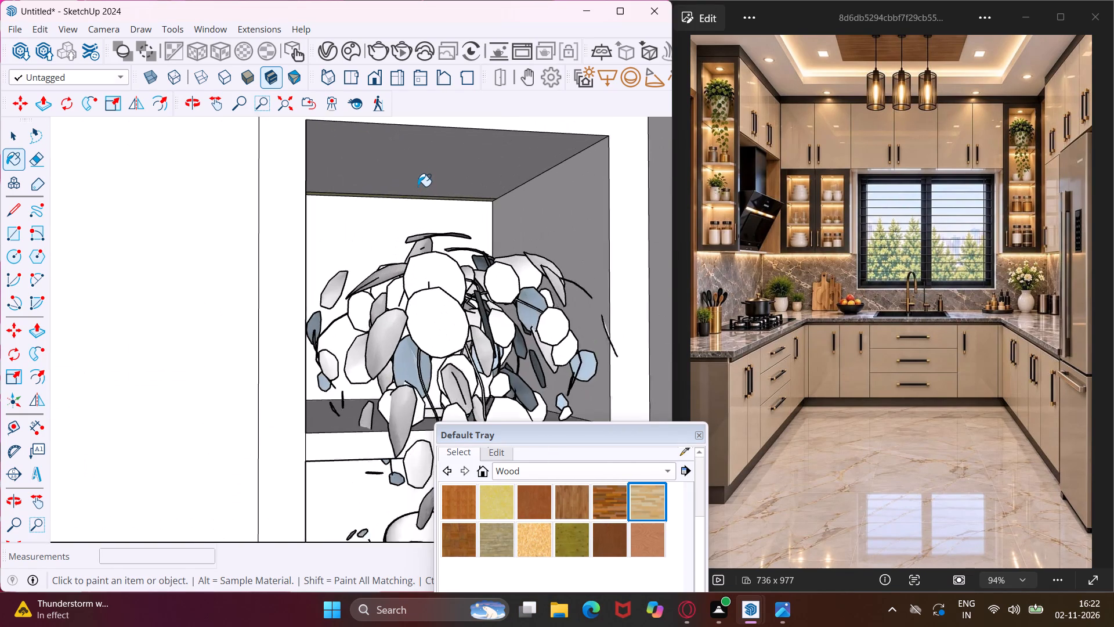
scroll(418, 186, "up", 2)
left_click(422, 172)
left_click(580, 225)
left_click(455, 227)
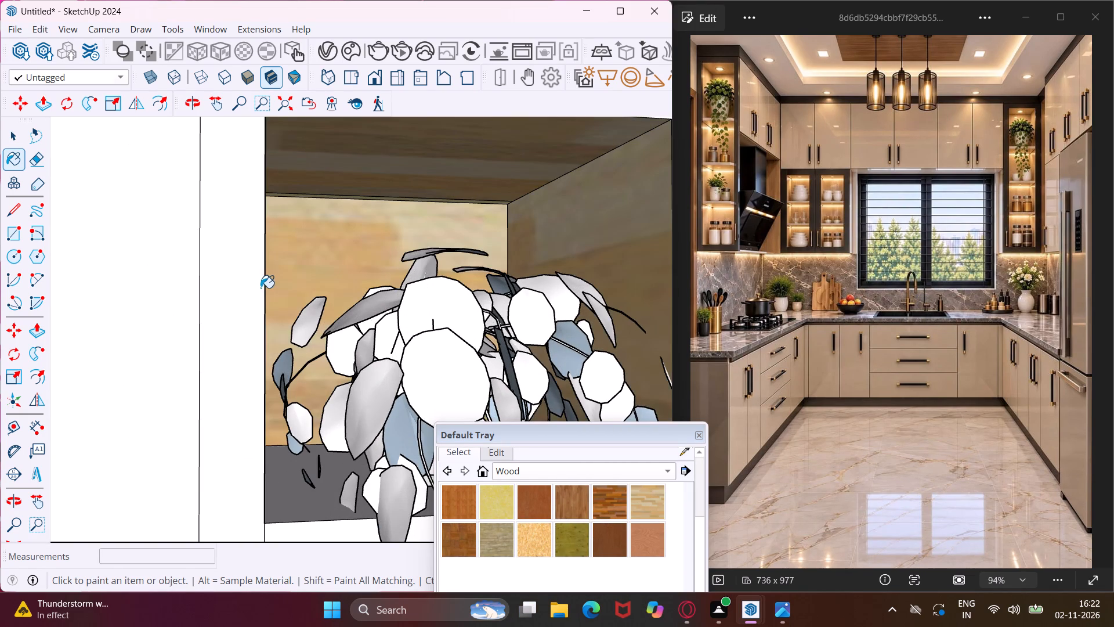
middle_click_drag(258, 277, 182, 278)
left_click(202, 270)
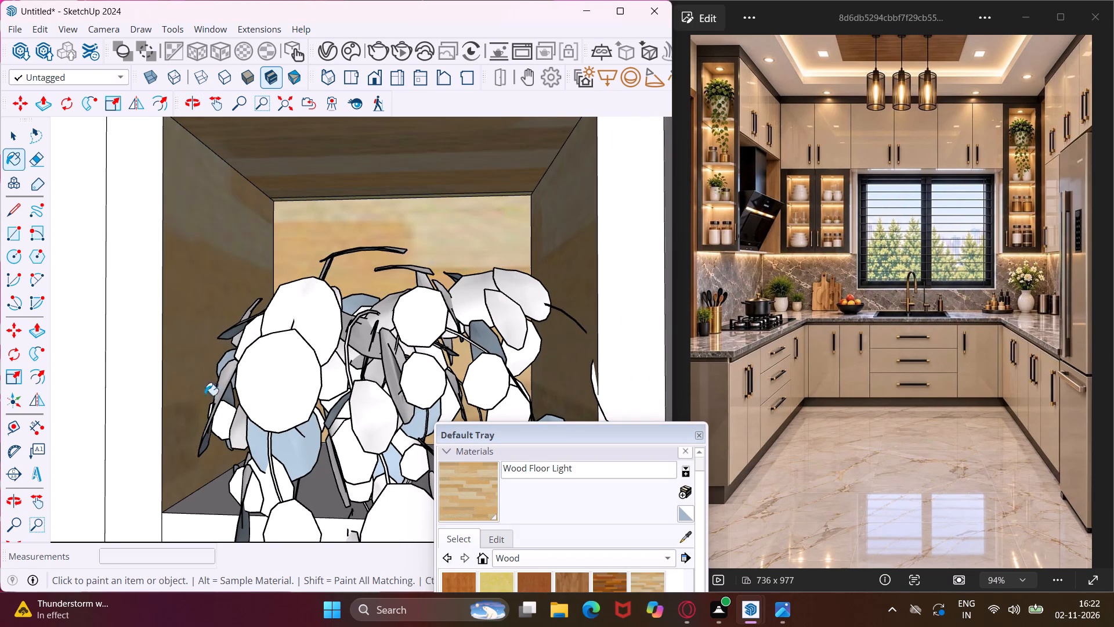
left_click(213, 494)
middle_click_drag(209, 494, 247, 491)
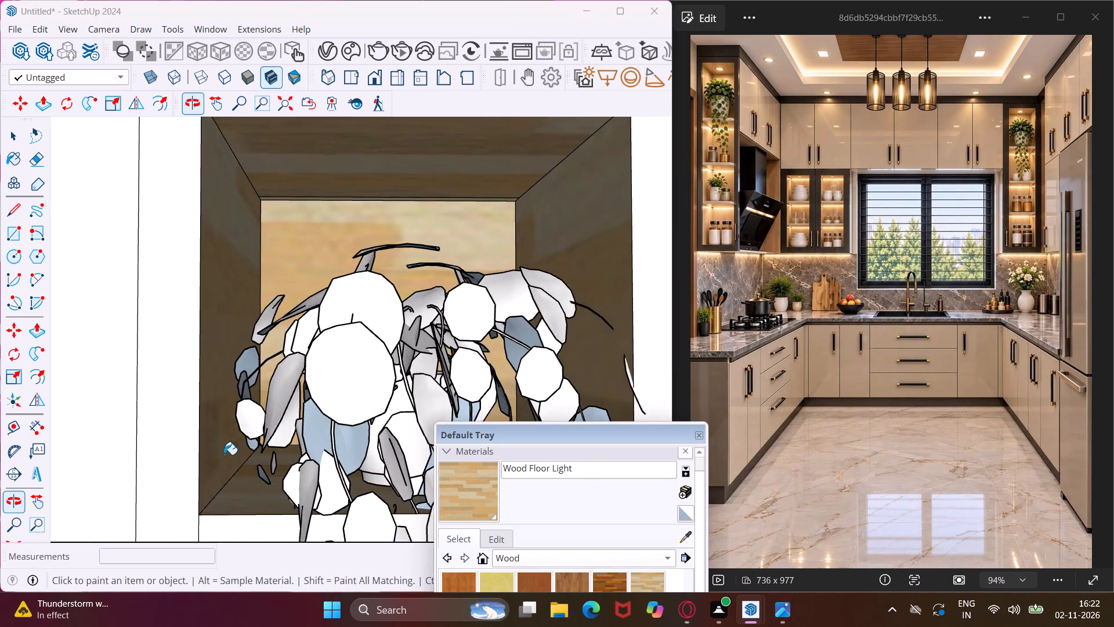
Paint the upper jar compartment's side, back and ceiling, plus the front edge of the shelf above it, with Wood Floor Light.
scroll(223, 448, "down", 5)
scroll(238, 358, "down", 4)
middle_click_drag(239, 358, 256, 314)
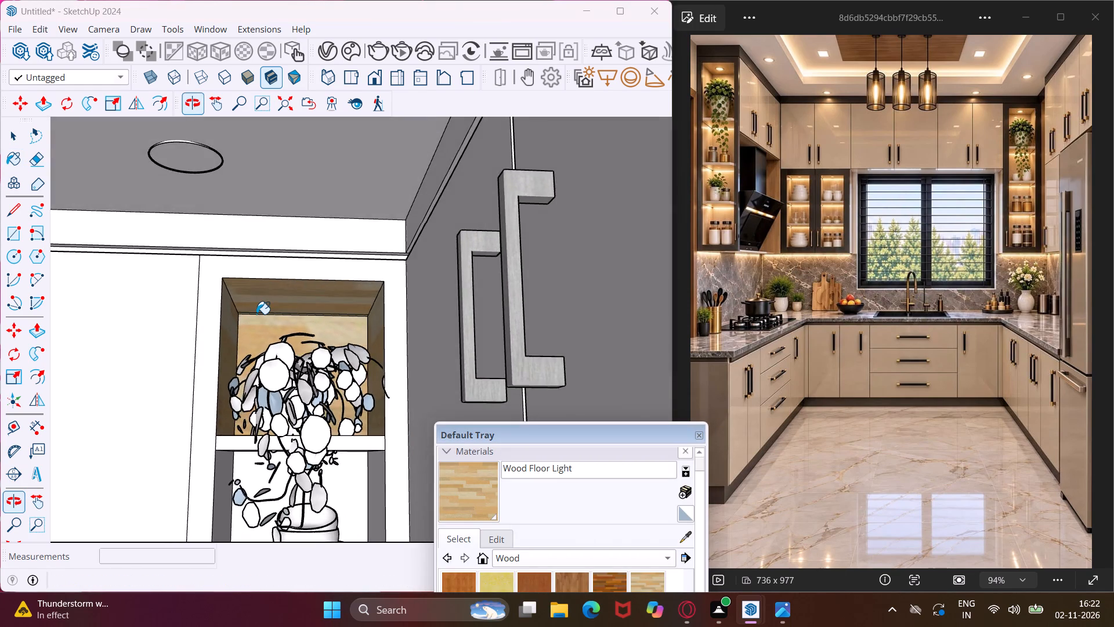
scroll(256, 314, "down", 8)
scroll(249, 444, "up", 8)
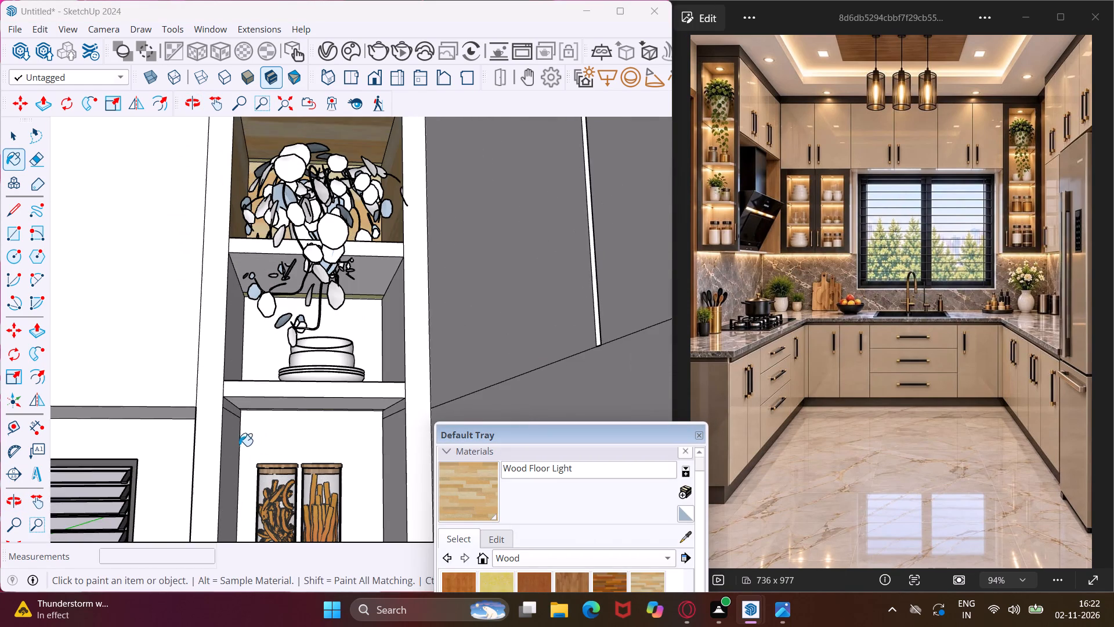
left_click(233, 441)
scroll(249, 431, "up", 4)
left_click(250, 431)
left_click(222, 400)
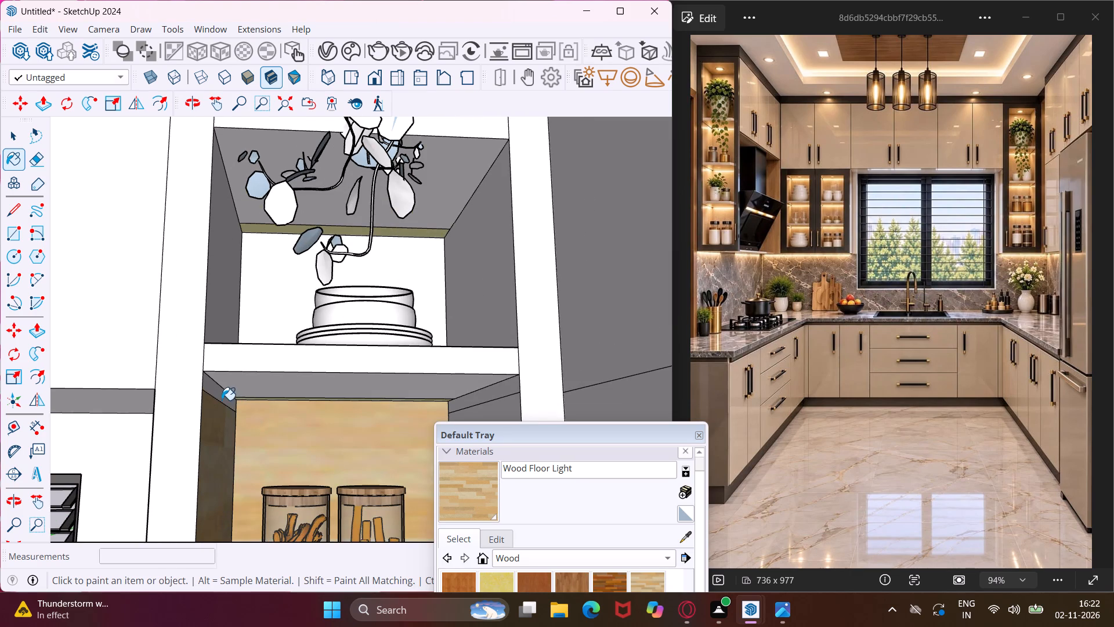
left_click(247, 387)
left_click(304, 359)
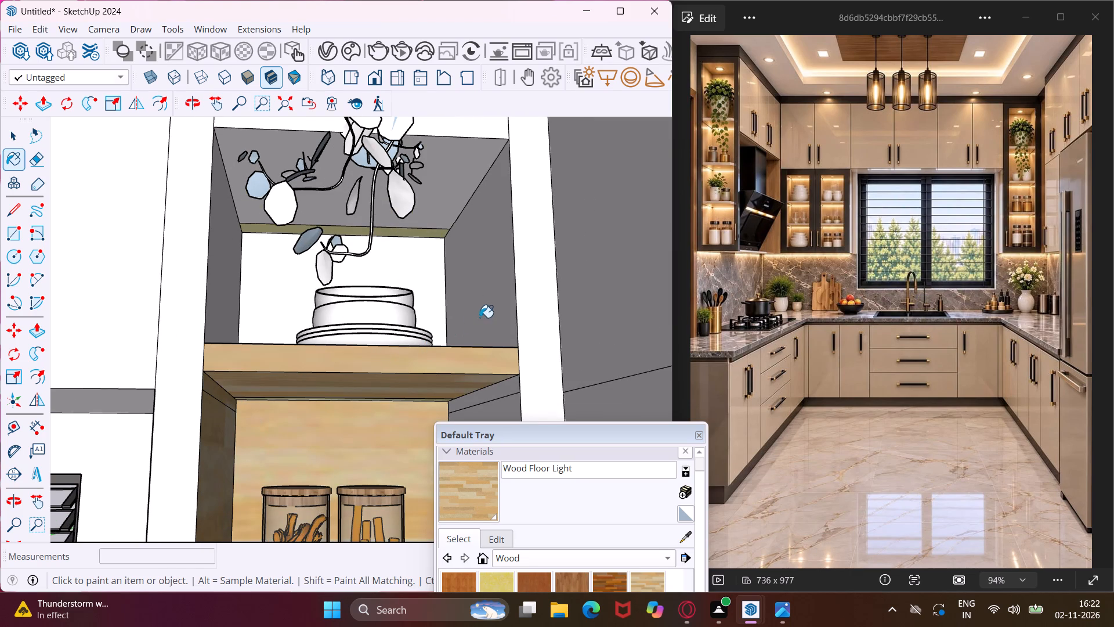
Paint the plant-pot compartment's sides, back, ceiling and upper shelf edge, plus the jar compartment's remaining side, with Wood Floor Light.
left_click(480, 316)
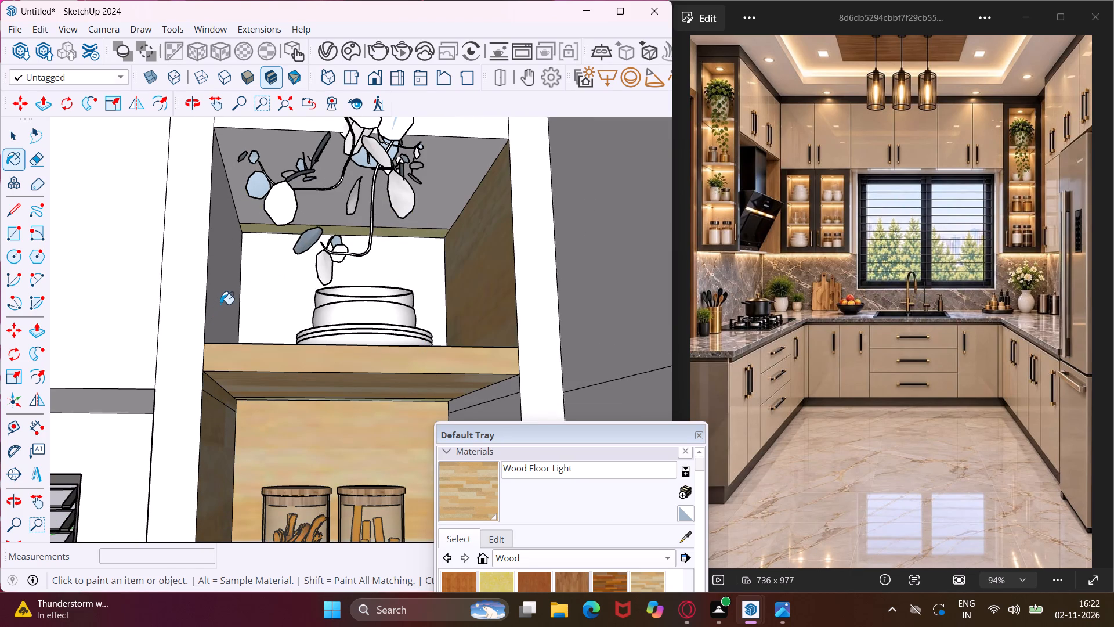
left_click(220, 304)
left_click(254, 305)
left_click(267, 147)
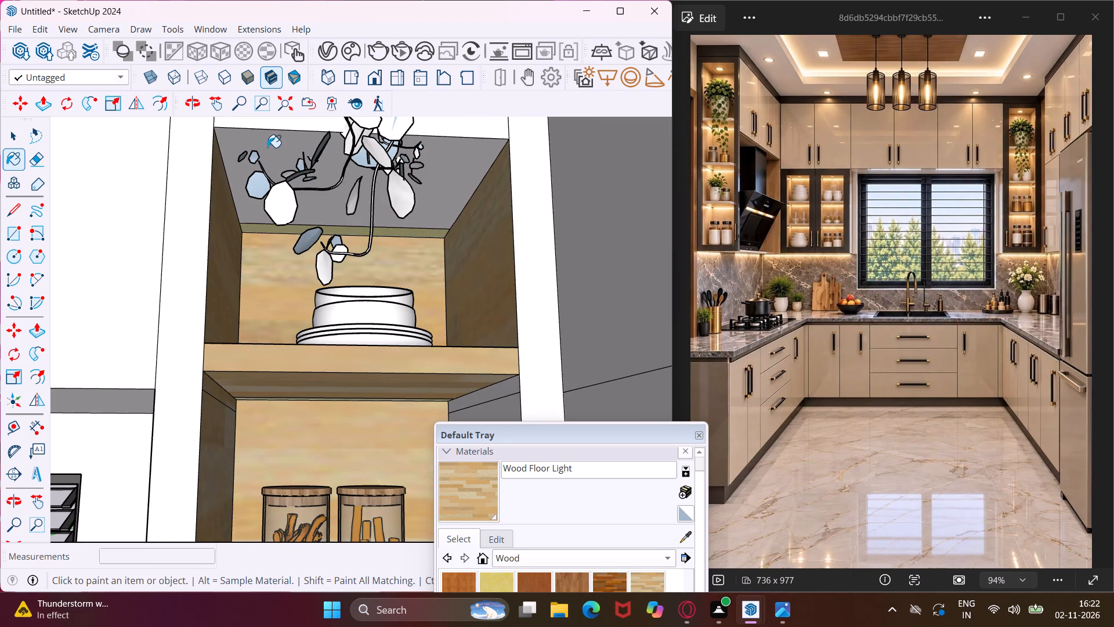
left_click(462, 134)
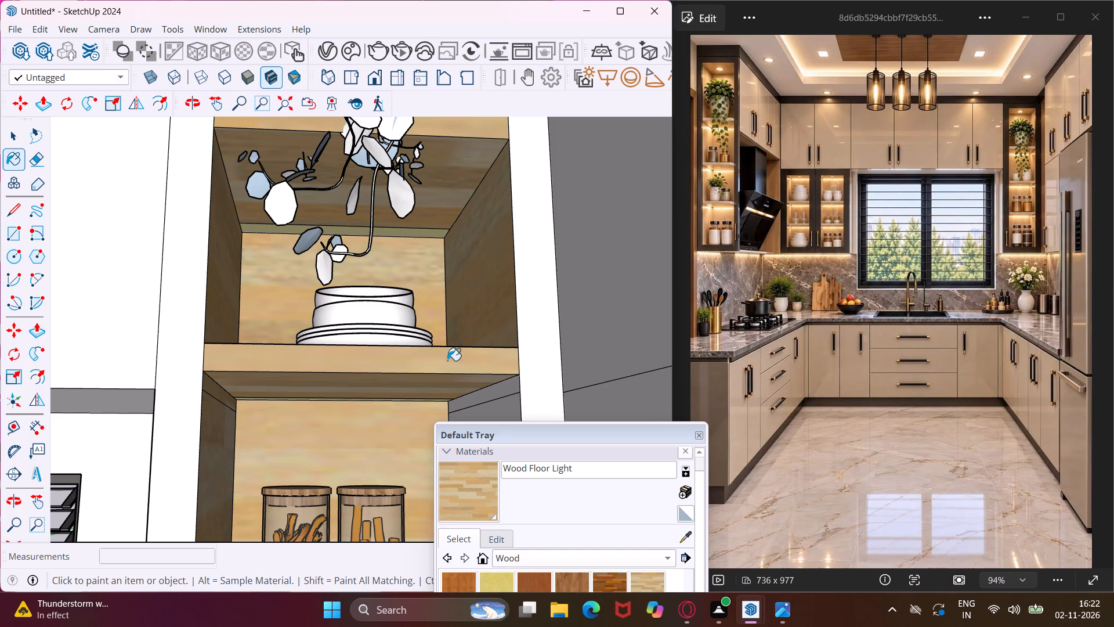
left_click(482, 396)
left_click(494, 409)
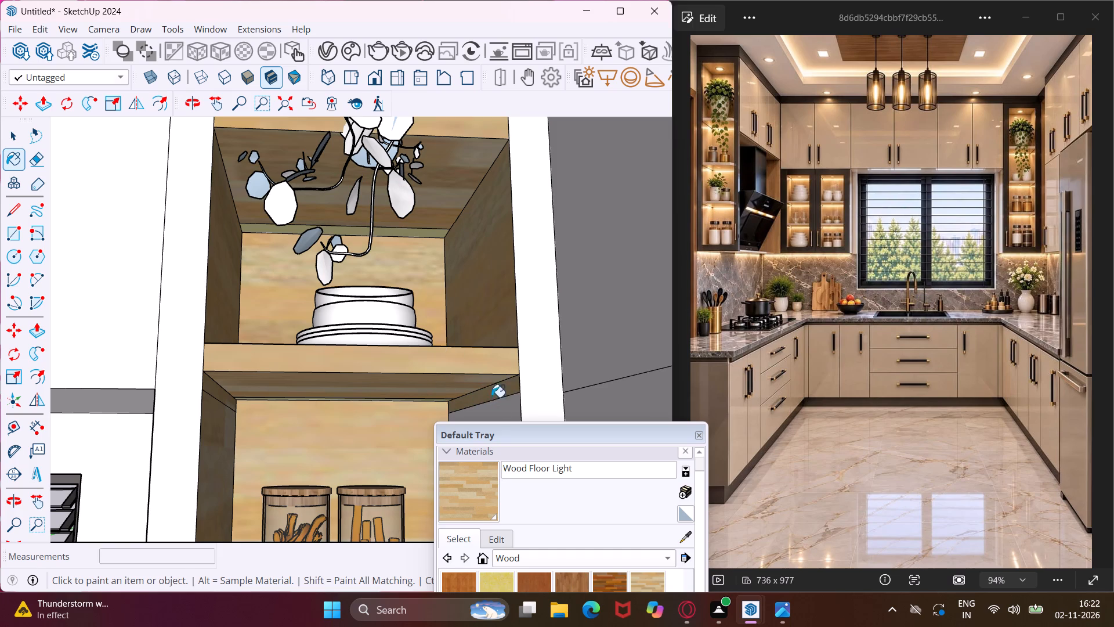
Paint the lowest jar compartment's sides, back, ceiling, base and the shelf edge above it with Wood Floor Light.
scroll(509, 300, "down", 20)
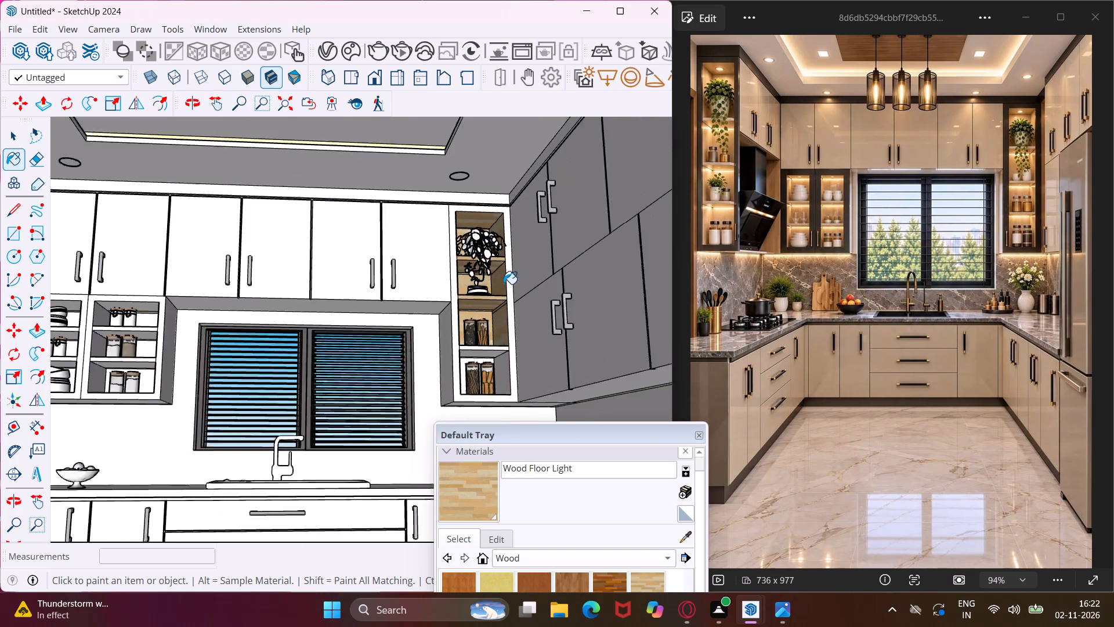
scroll(489, 380, "up", 15)
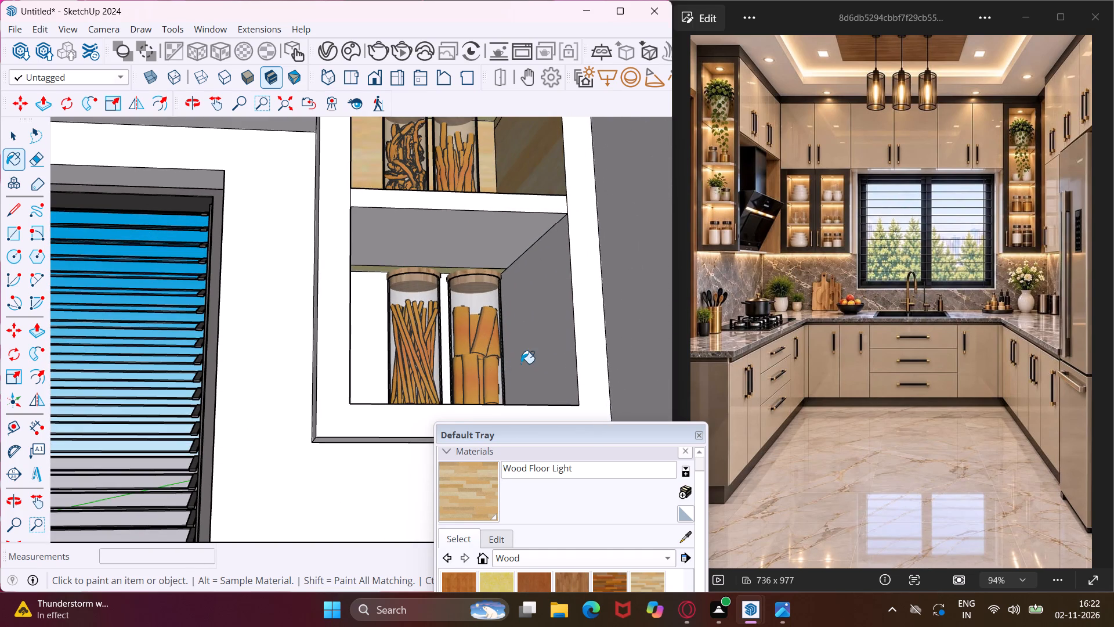
left_click(521, 363)
left_click(494, 240)
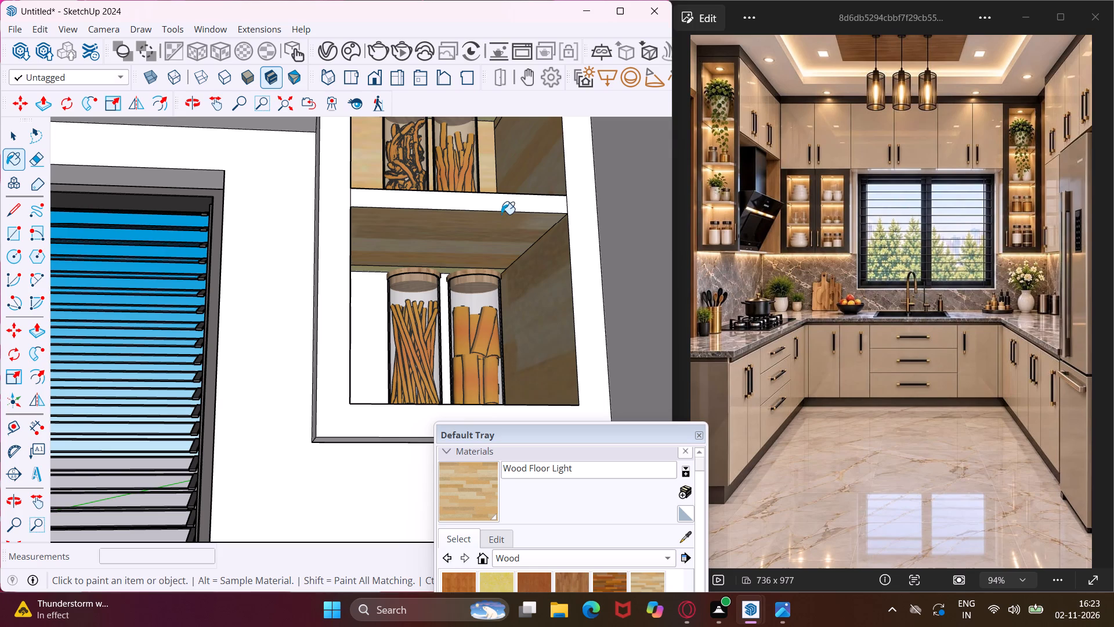
left_click(501, 203)
middle_click_drag(501, 203, 410, 287)
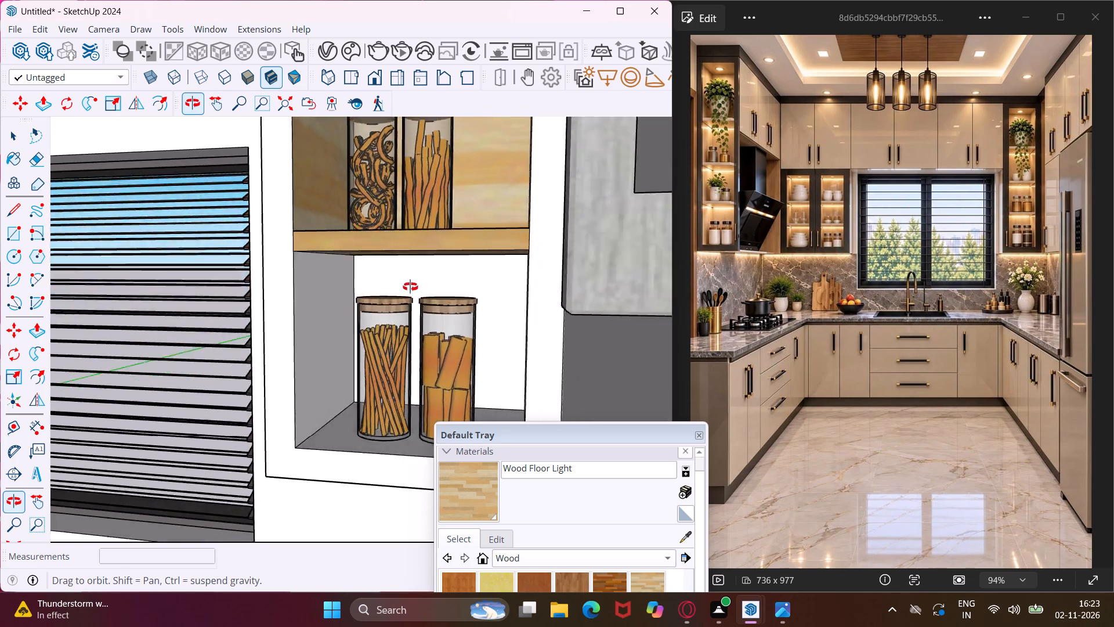
middle_click_drag(410, 287, 427, 318)
left_click(498, 260)
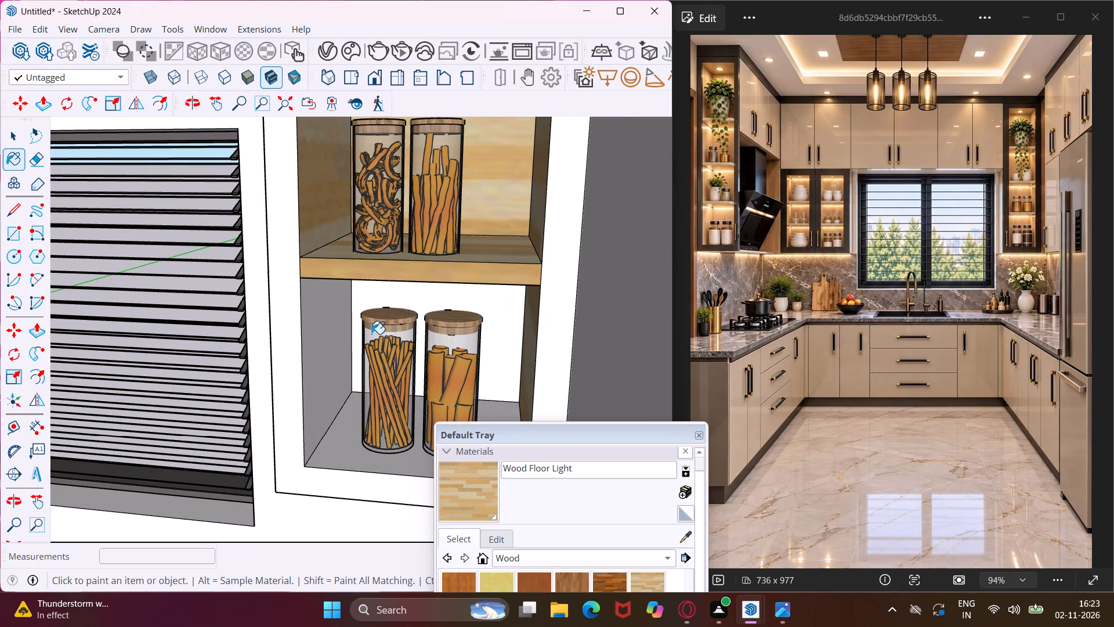
left_click(311, 376)
left_click(334, 426)
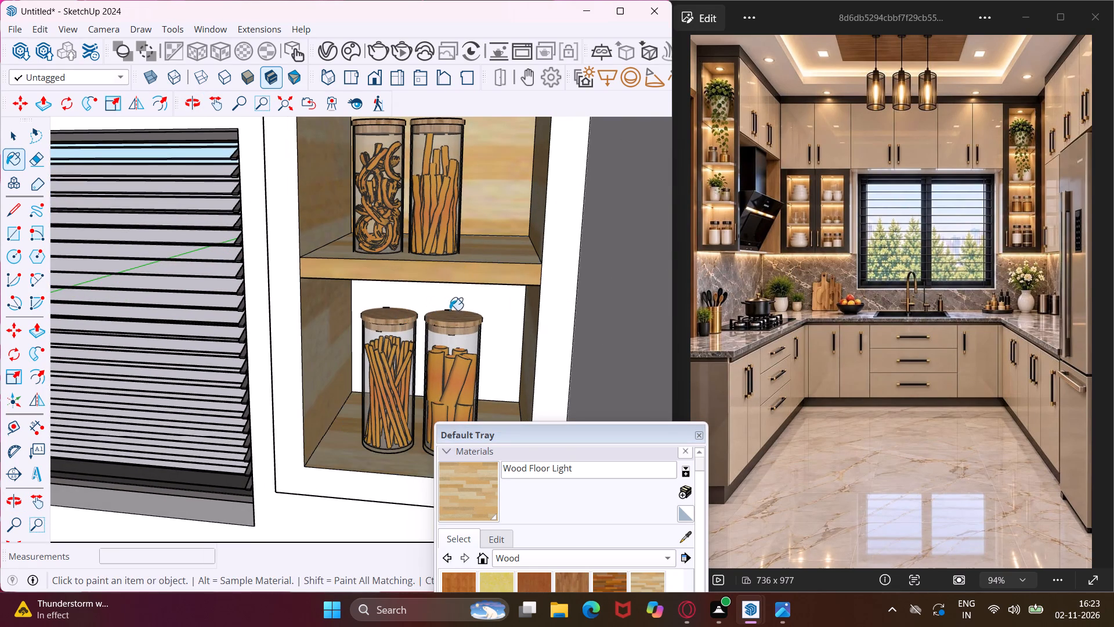
left_click(475, 308)
scroll(475, 308, "up", 1)
middle_click_drag(475, 308, 506, 227)
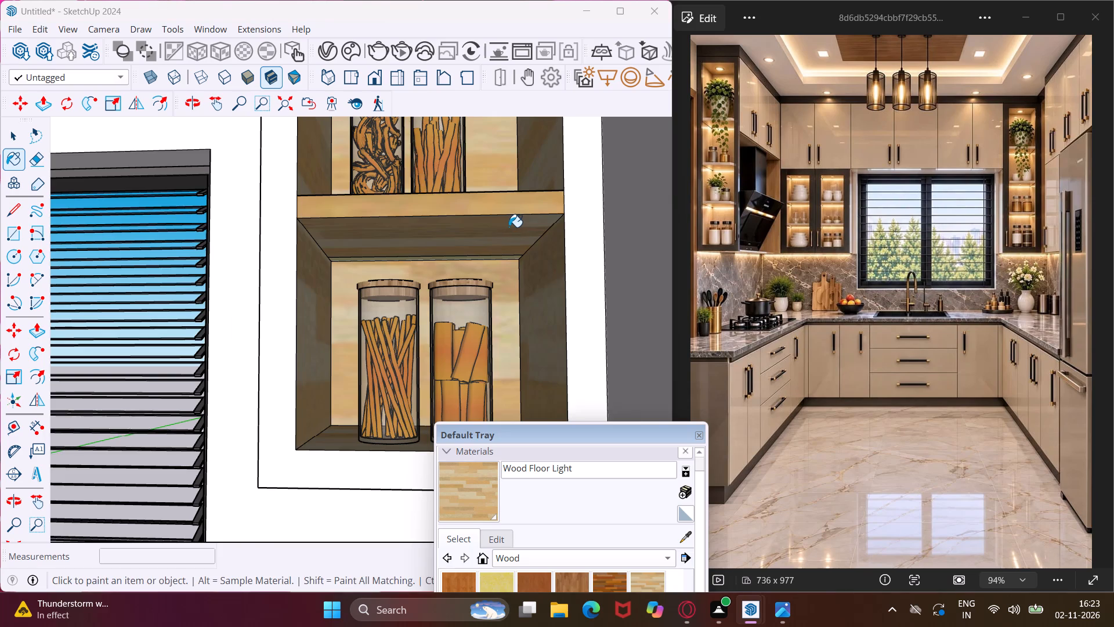
Paint the top bowl compartment of the hood-side cabinet beside the window with Wood Floor Light: back, base, both sides and ceiling.
scroll(509, 227, "down", 4)
middle_click_drag(509, 228, 586, 283)
scroll(480, 319, "down", 14)
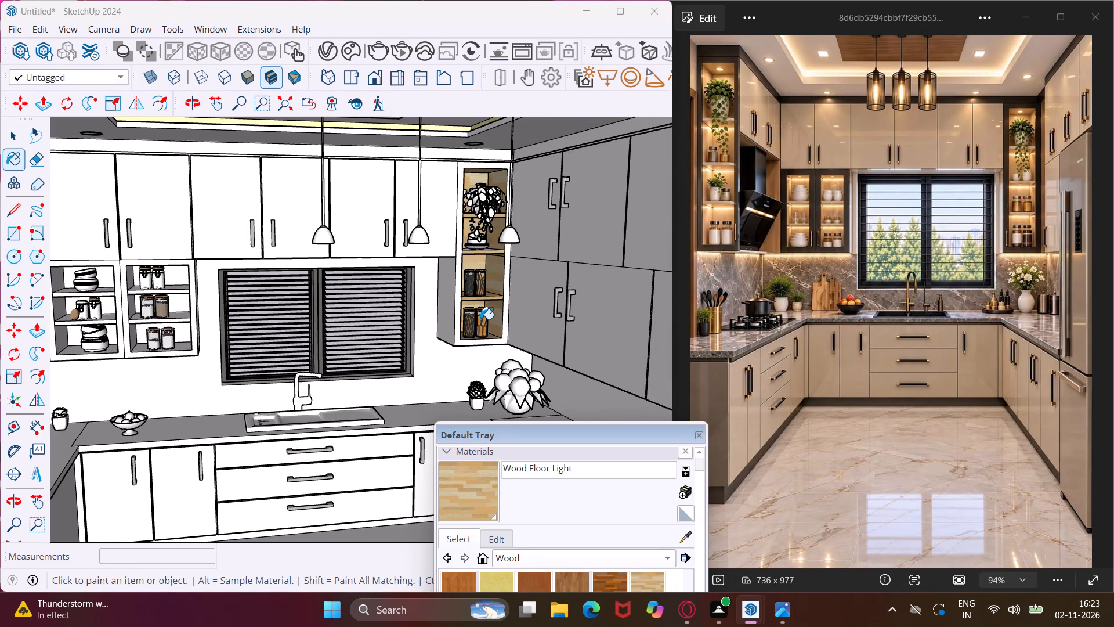
scroll(480, 319, "down", 4)
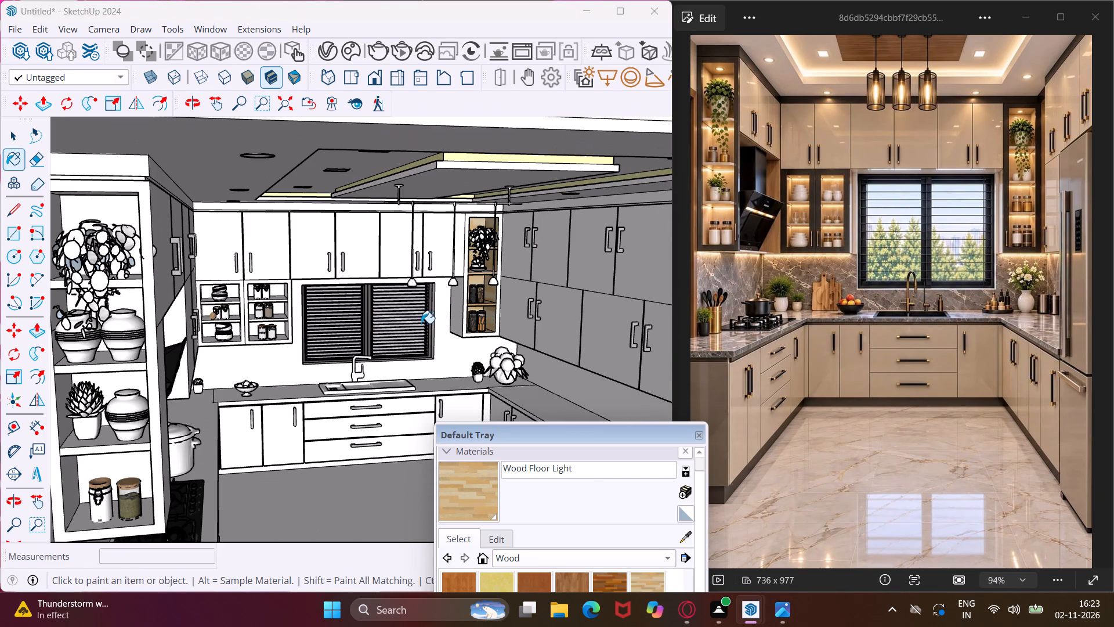
scroll(216, 307, "up", 19)
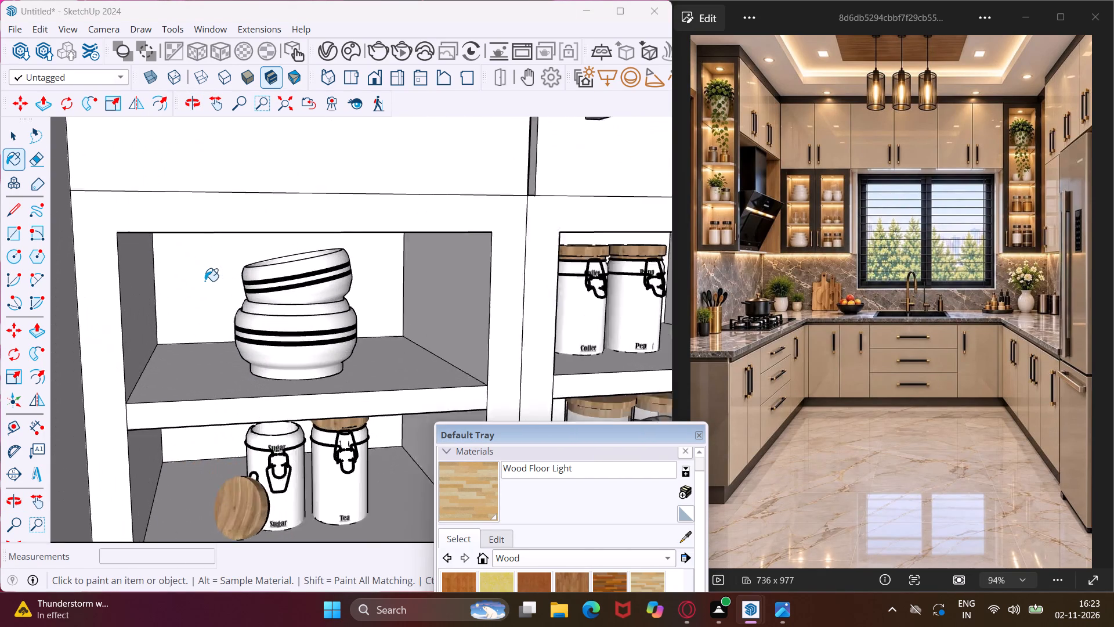
scroll(205, 281, "up", 1)
left_click(205, 281)
left_click(187, 374)
middle_click_drag(162, 365, 134, 331)
left_click(109, 316)
left_click(465, 296)
left_click(448, 215)
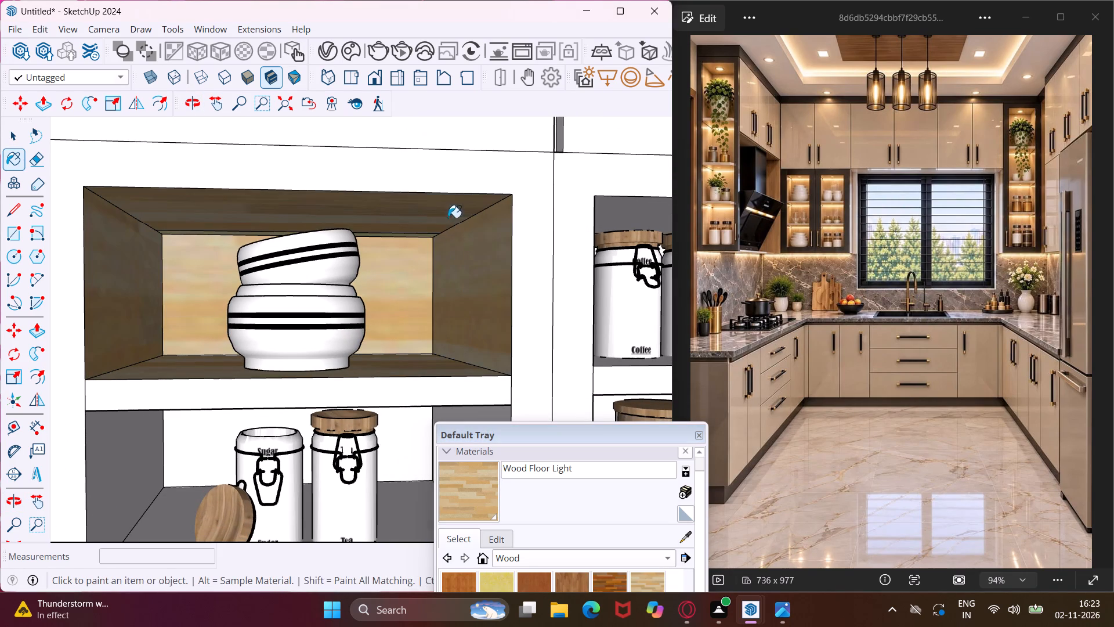
Paint the middle canister compartment's back, base, sides and ceiling, plus the shelf edge above it, with Wood Floor Light.
left_click(211, 454)
left_click(170, 508)
left_click(150, 484)
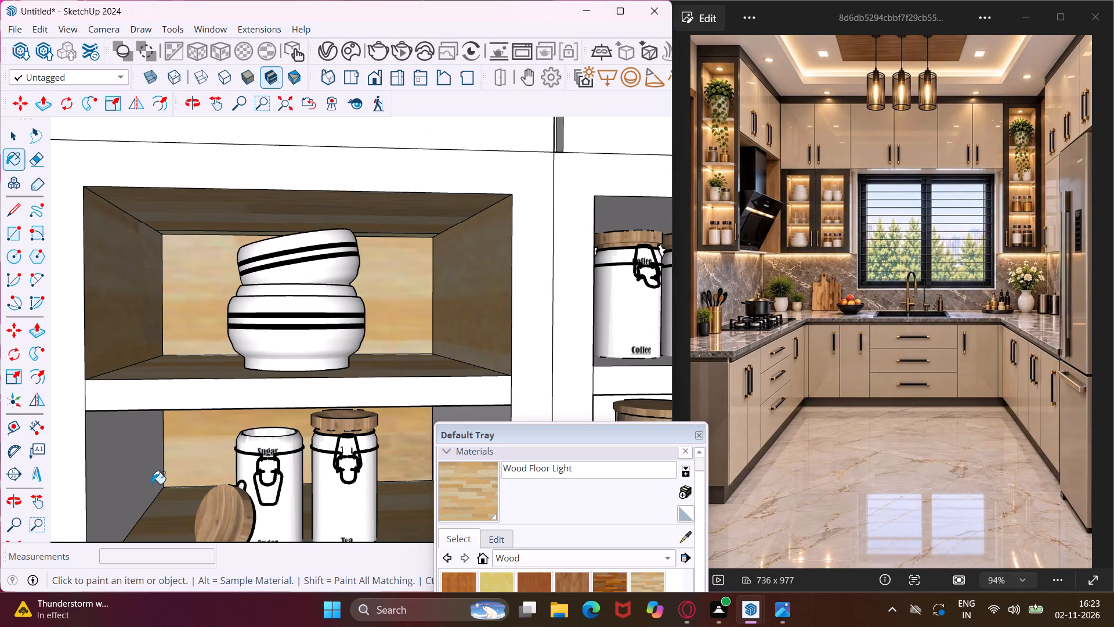
left_click(500, 411)
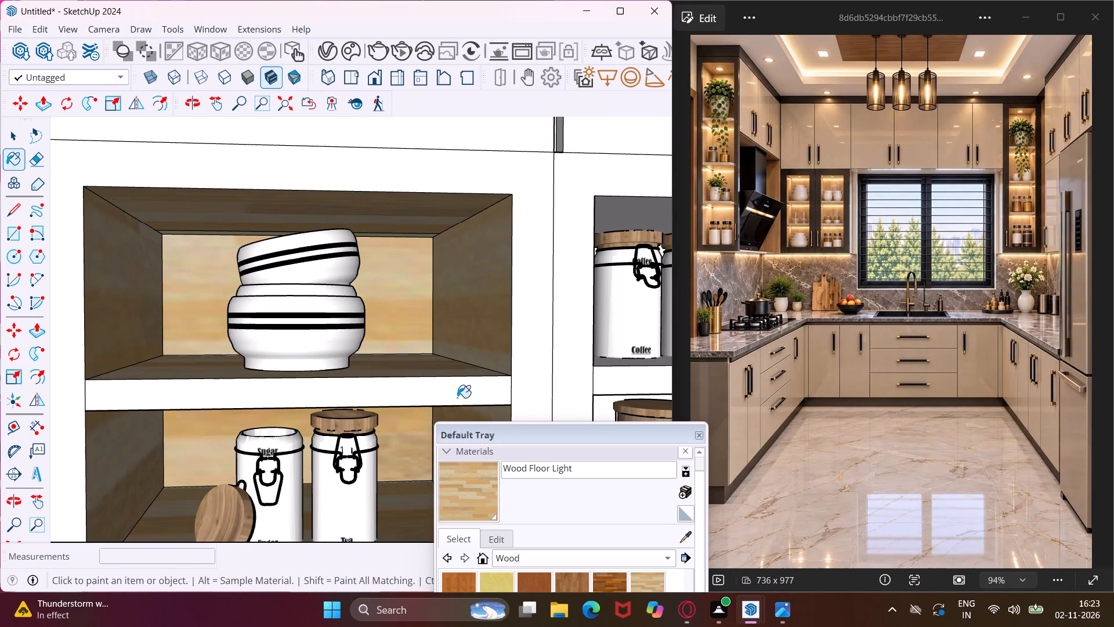
middle_click_drag(457, 398, 460, 290)
left_click(440, 333)
scroll(361, 402, "down", 4)
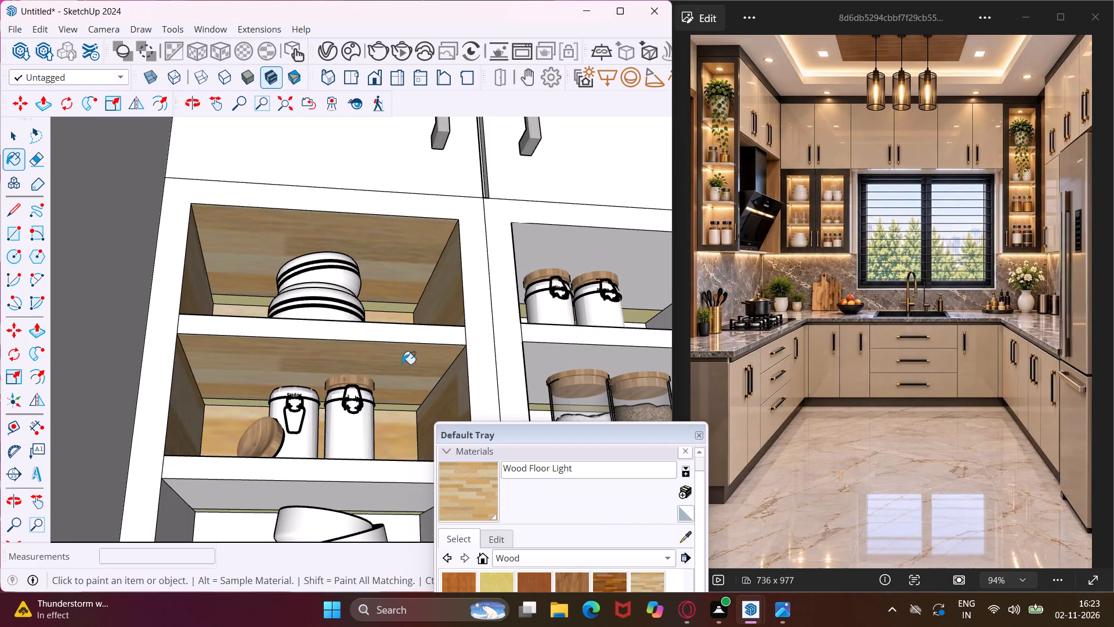
left_click(412, 340)
scroll(353, 401, "down", 4)
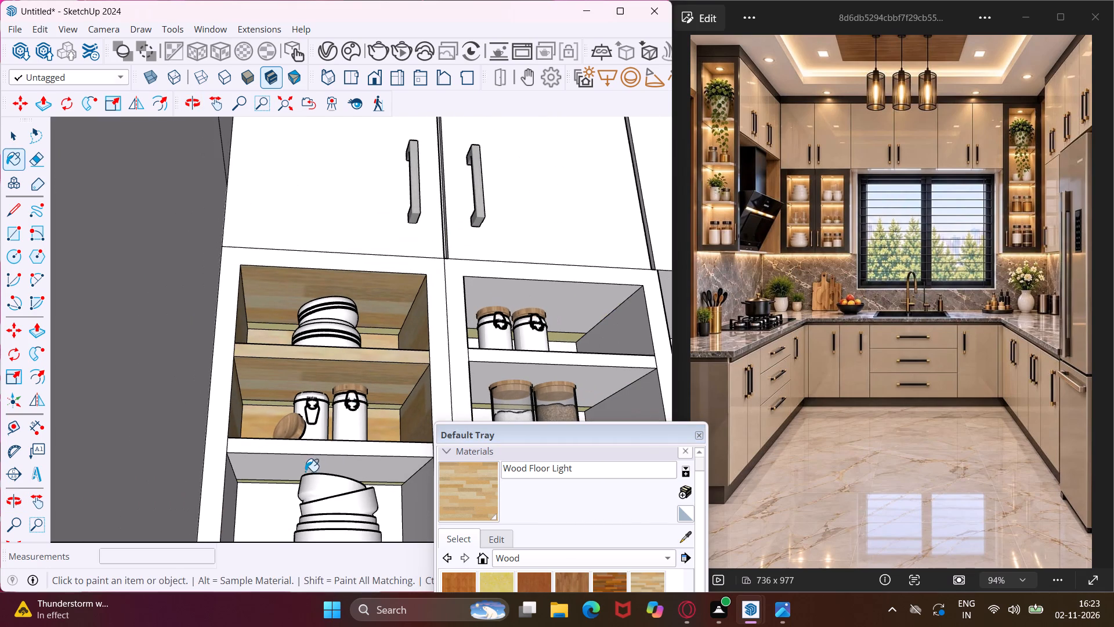
Paint the lowest bowl compartment's ceiling, sides, back and base, plus the shelf edge above it, with Wood Floor Light.
left_click(300, 462)
left_click(237, 514)
left_click(251, 529)
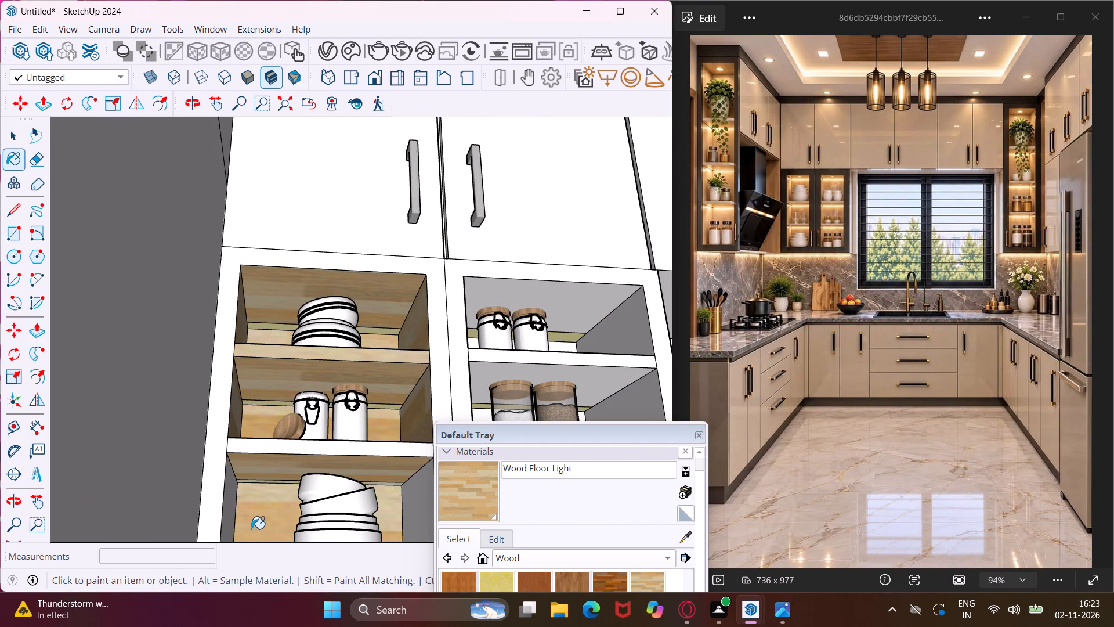
left_click(408, 505)
left_click(392, 447)
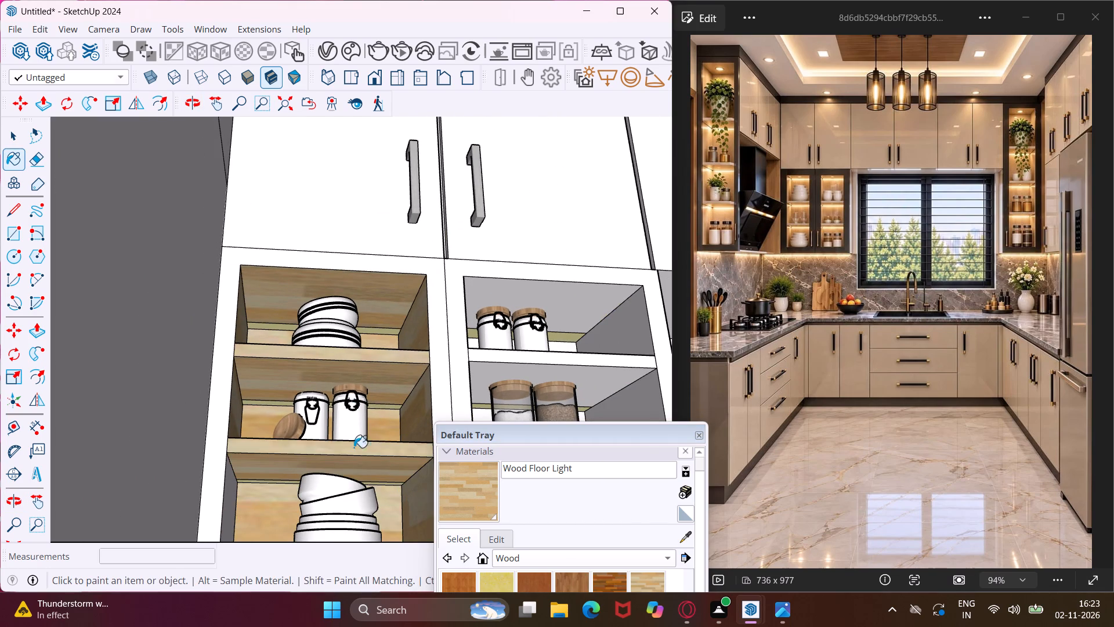
scroll(294, 462, "down", 4)
middle_click_drag(280, 467, 241, 462)
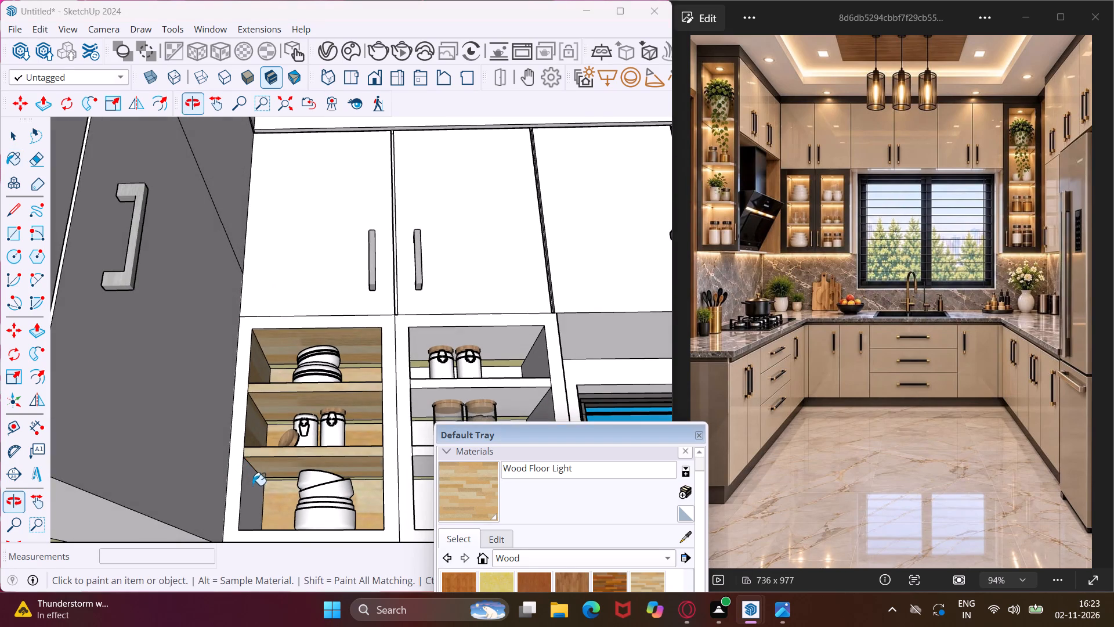
left_click(252, 486)
middle_click_drag(269, 494, 283, 583)
middle_click_drag(329, 437, 329, 449)
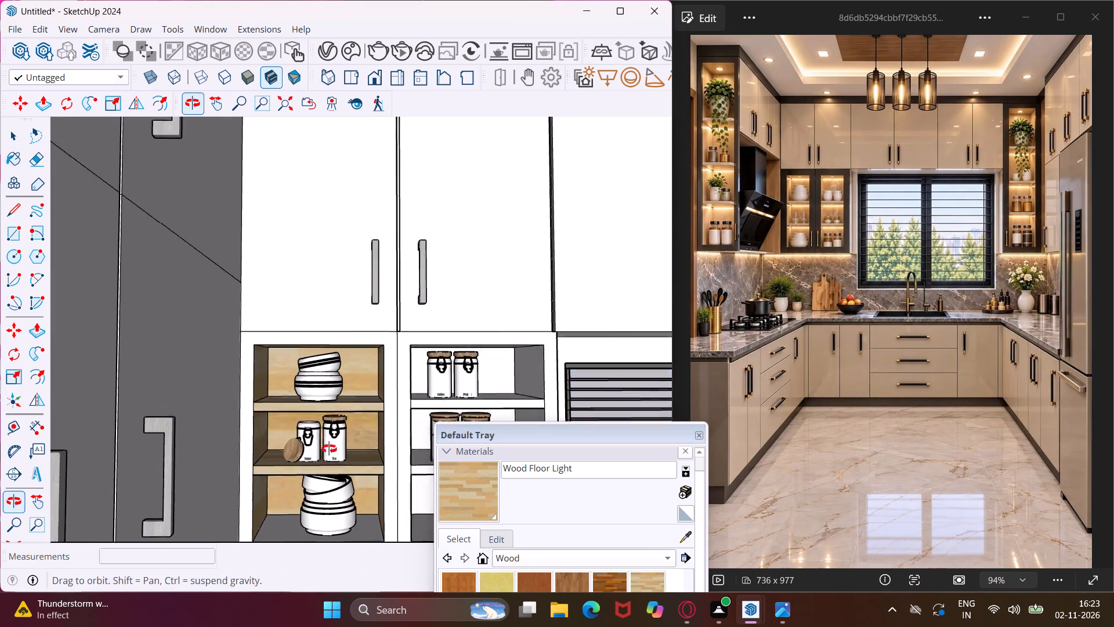
middle_click_drag(329, 449, 335, 476)
scroll(362, 526, "up", 3)
left_click(362, 526)
Paint the window-side jar cabinet with Wood Floor Light: one side and base per compartment, the top compartment's back and the upper shelf edge.
middle_click_drag(356, 516, 343, 421)
scroll(309, 429, "down", 8)
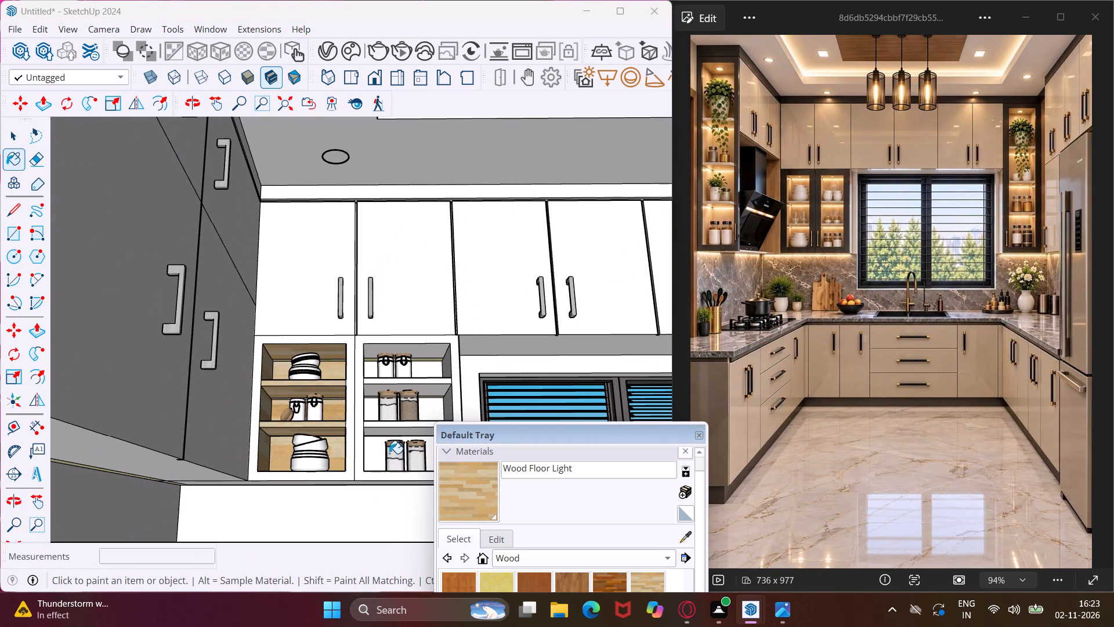
middle_click_drag(388, 408, 368, 509)
scroll(390, 437, "up", 5)
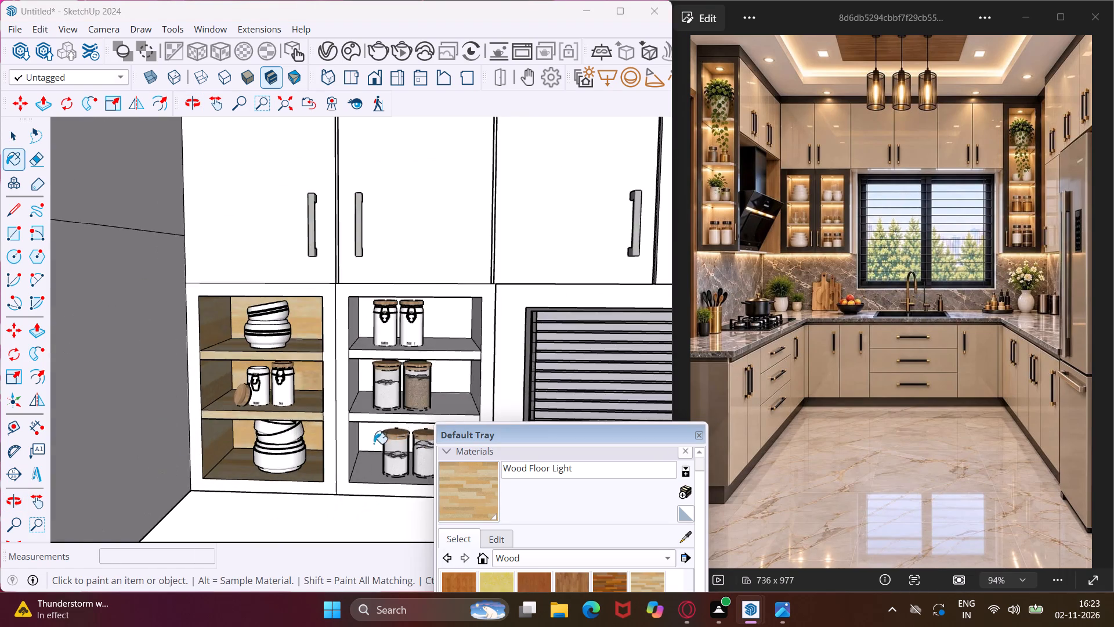
scroll(374, 444, "up", 2)
left_click(348, 453)
left_click(362, 474)
left_click(360, 388)
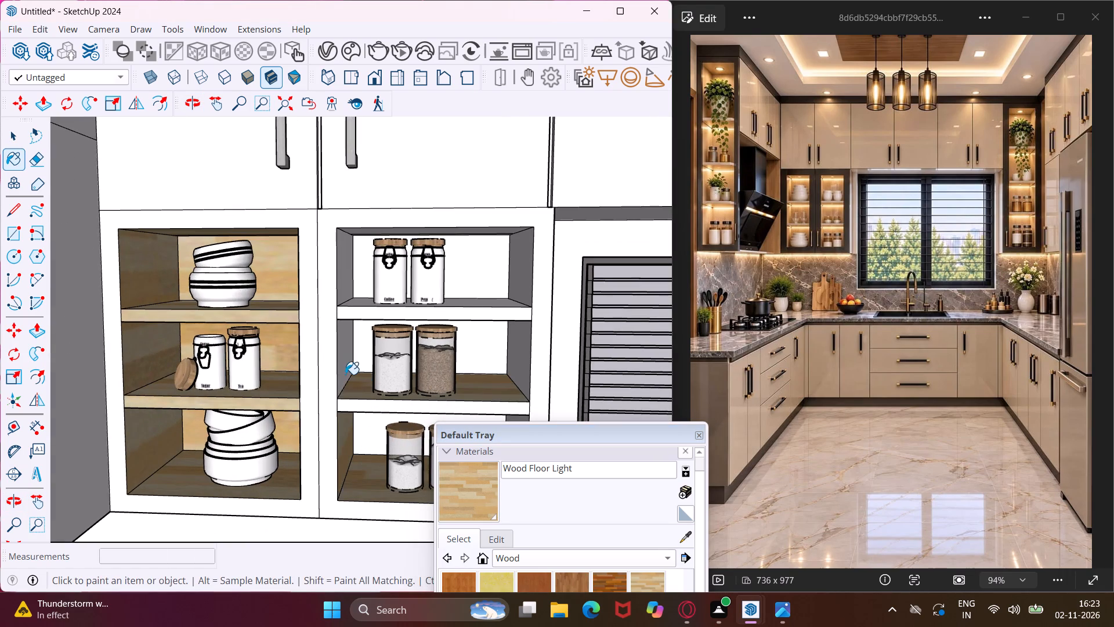
left_click(345, 374)
left_click(348, 291)
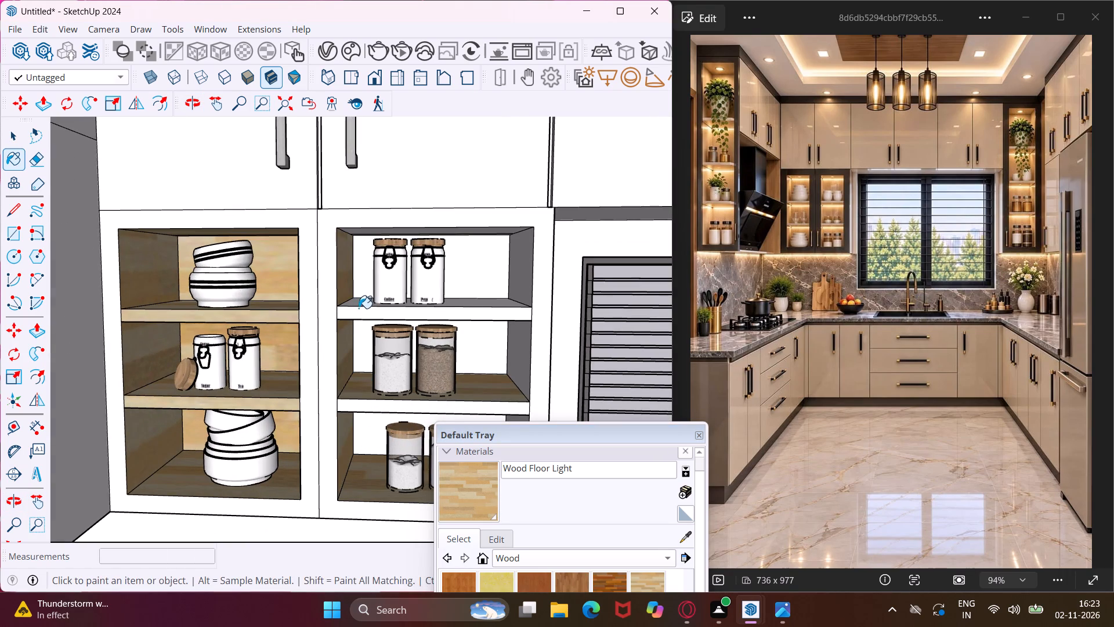
left_click(357, 301)
left_click(358, 287)
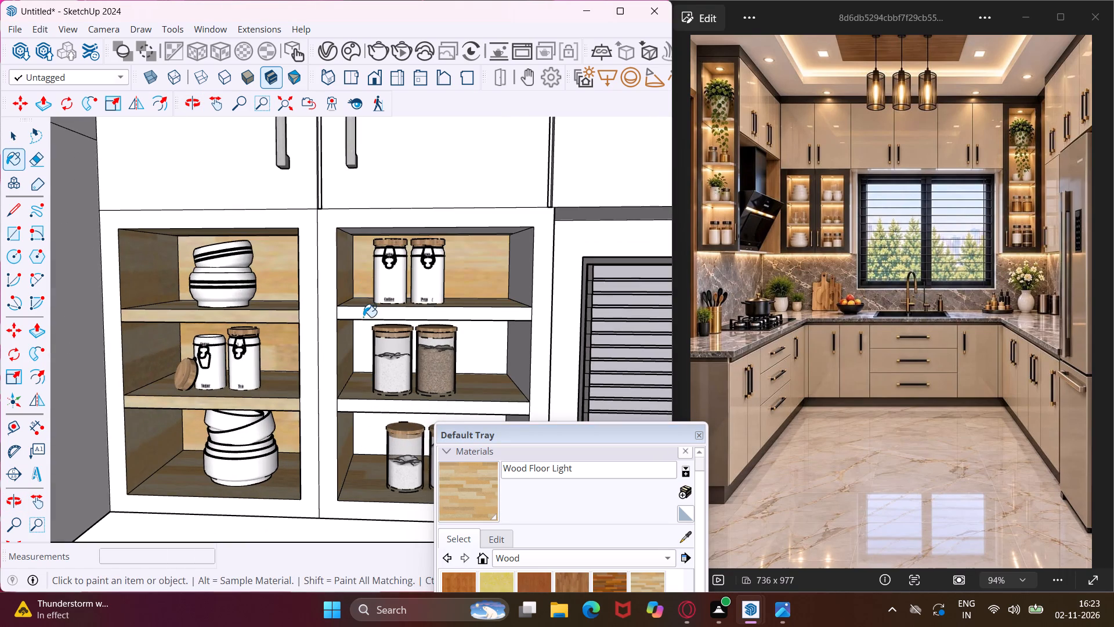
left_click(363, 317)
Paint the window-side jar cabinet's remaining sides, middle and lowest backs, ceilings and lower shelf edge with Wood Floor Light.
left_click(511, 367)
left_click(487, 352)
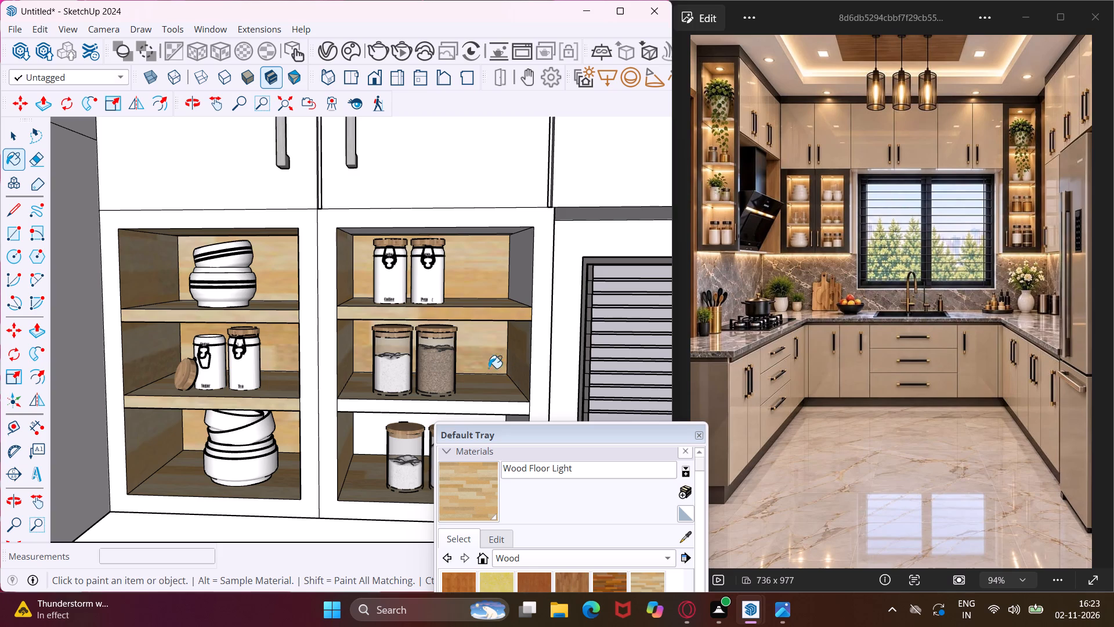
left_click(498, 408)
left_click(367, 434)
middle_click_drag(368, 429, 458, 359)
left_click(529, 409)
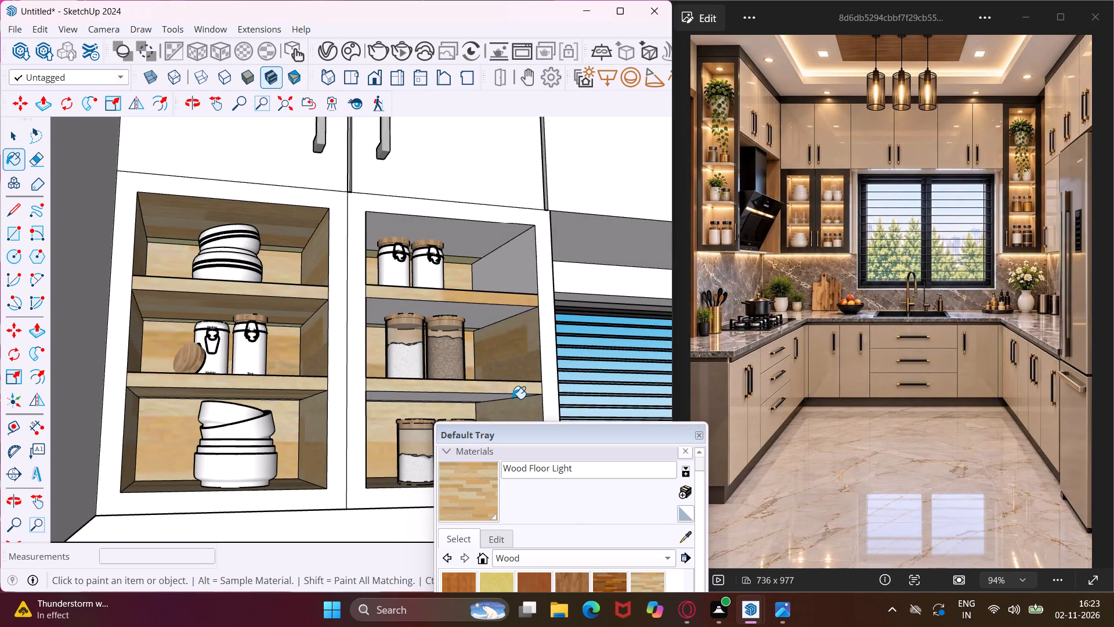
middle_click_drag(512, 399, 496, 343)
left_click(500, 385)
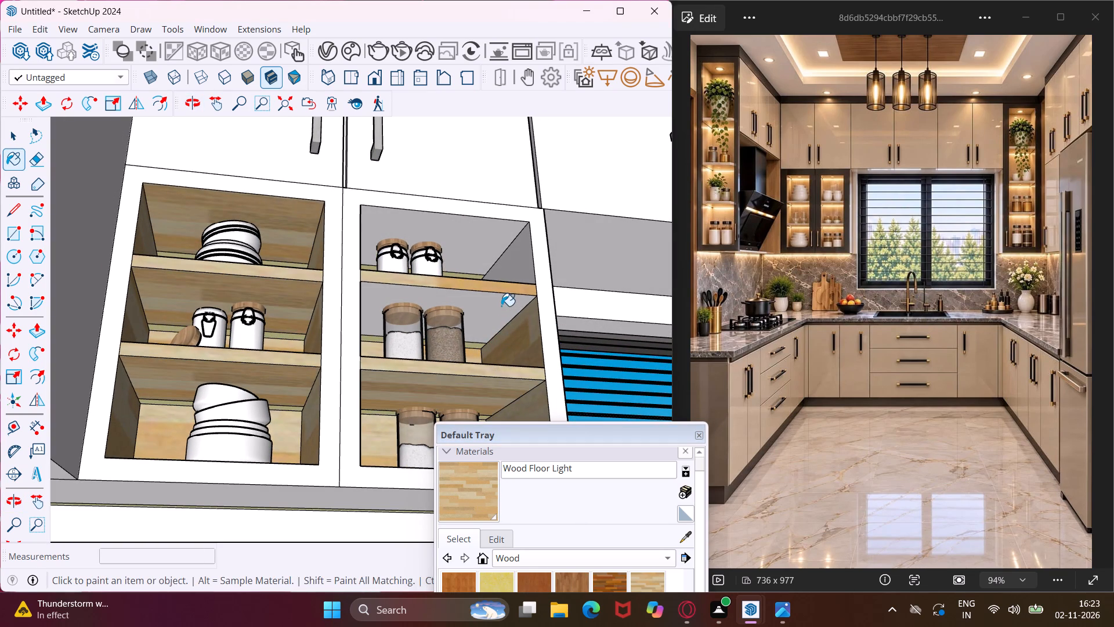
left_click(501, 306)
left_click(501, 261)
left_click(493, 248)
Paint the cabinet side panel next to the range hood with Wood Floor Light.
middle_click_drag(493, 248, 484, 306)
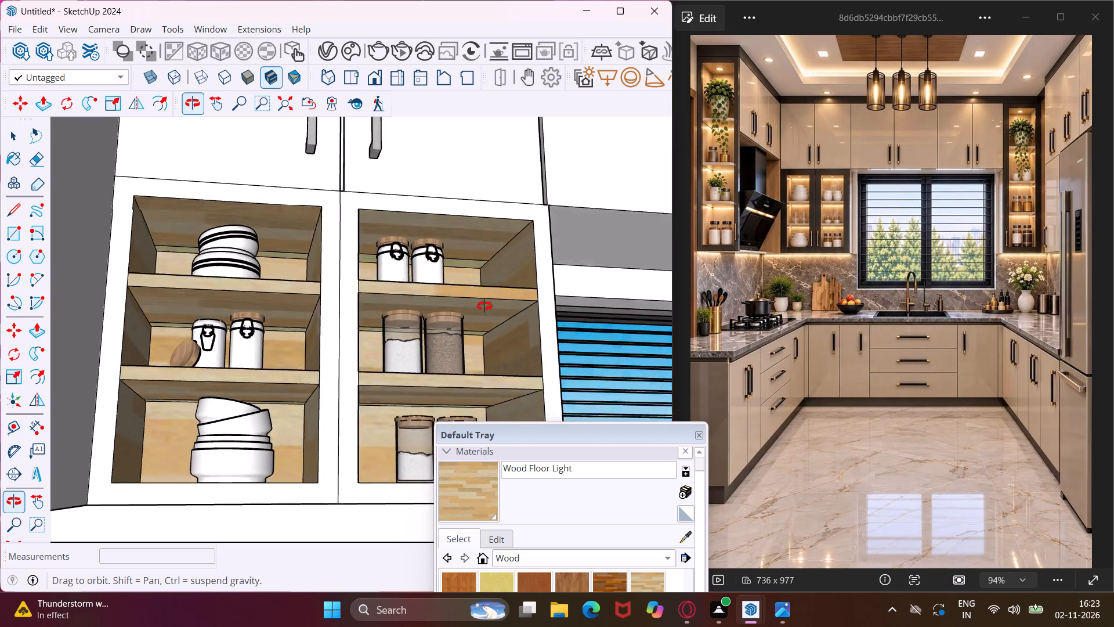
middle_click_drag(484, 306, 457, 407)
scroll(393, 374, "down", 10)
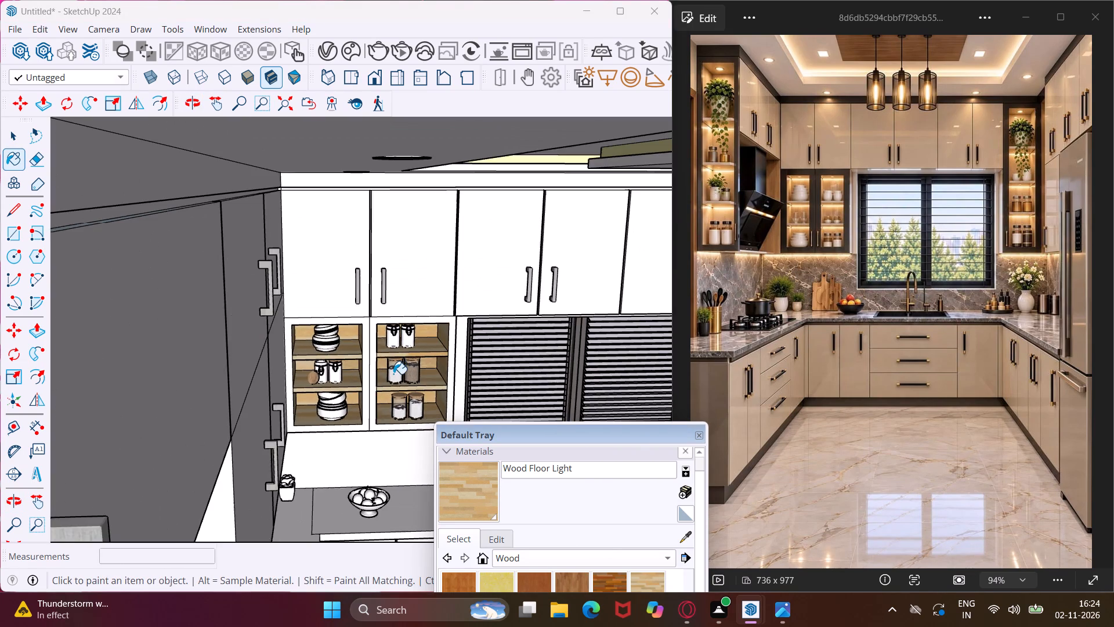
scroll(380, 451, "down", 4)
middle_click_drag(385, 420, 404, 315)
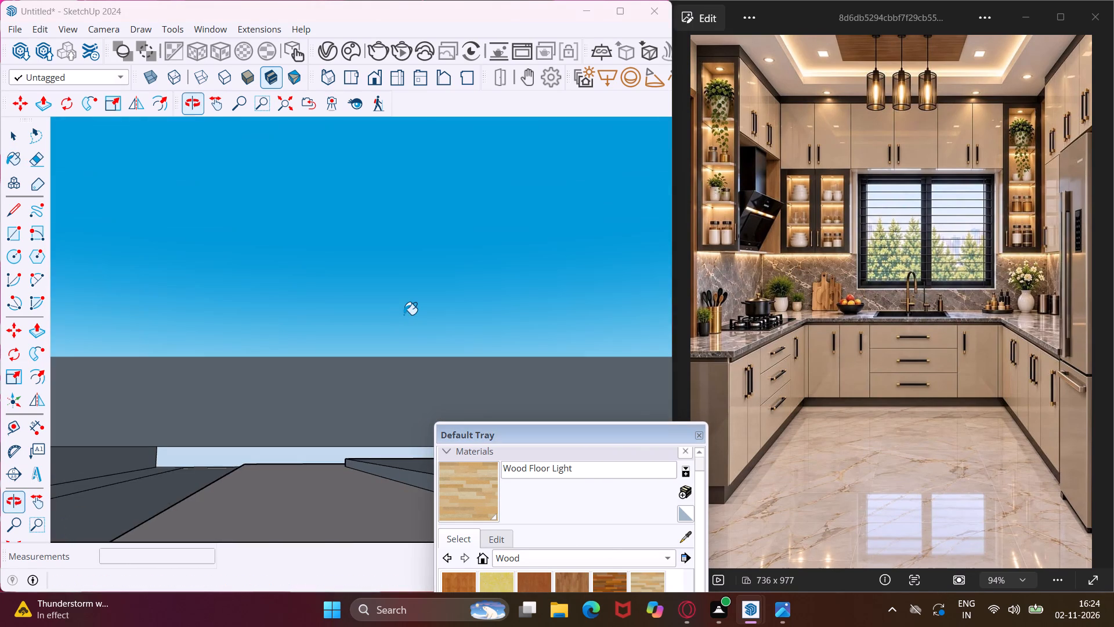
scroll(404, 315, "down", 17)
scroll(324, 376, "down", 2)
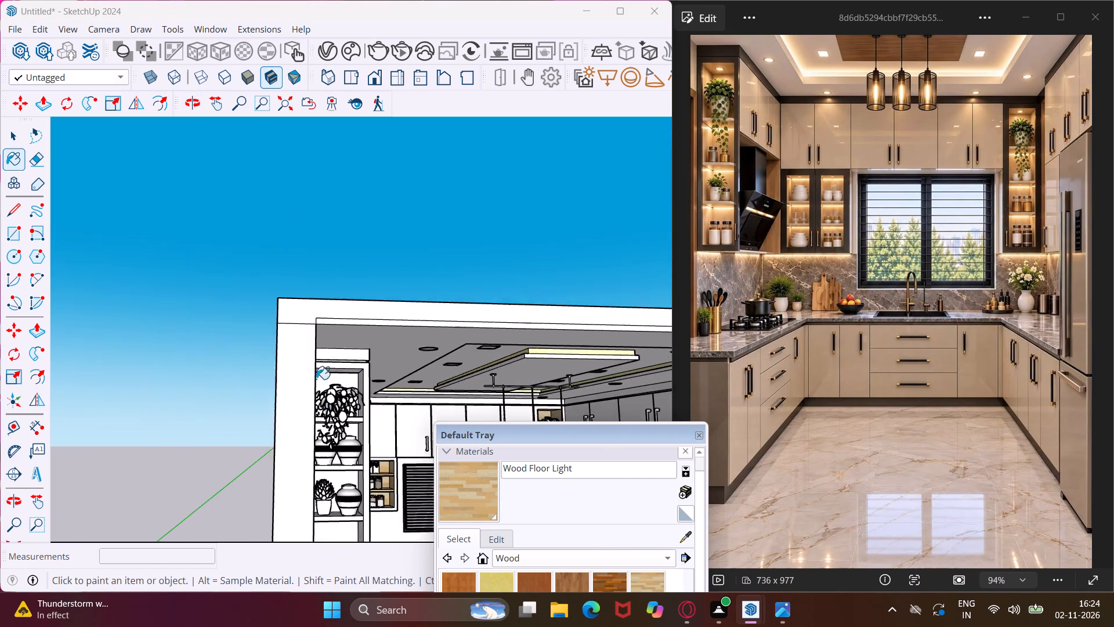
scroll(316, 379, "down", 3)
scroll(240, 391, "down", 10)
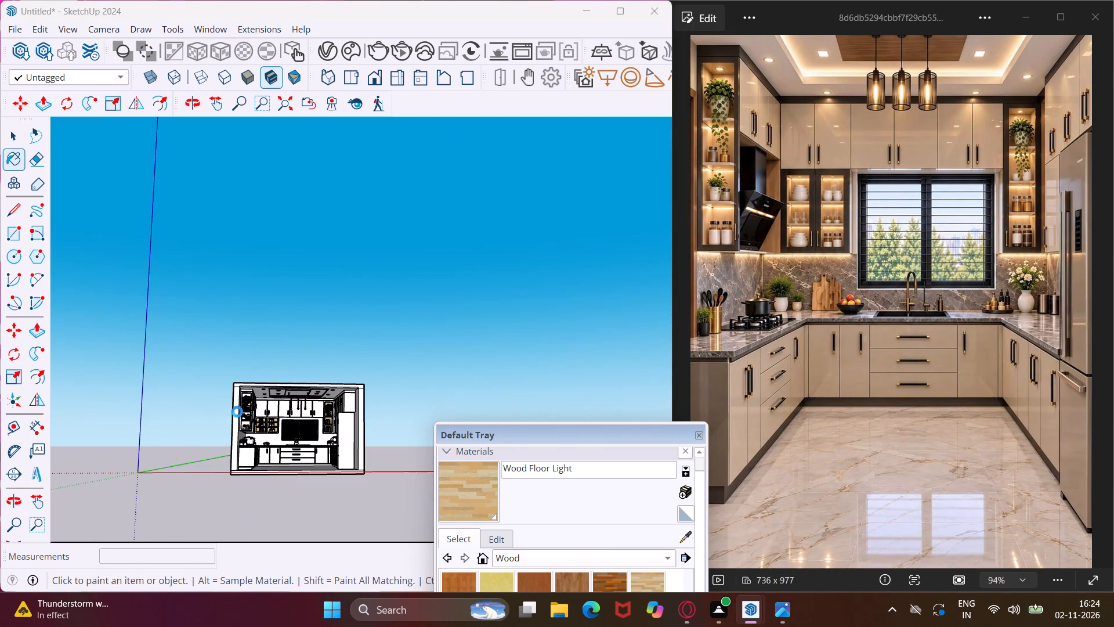
scroll(238, 389, "up", 14)
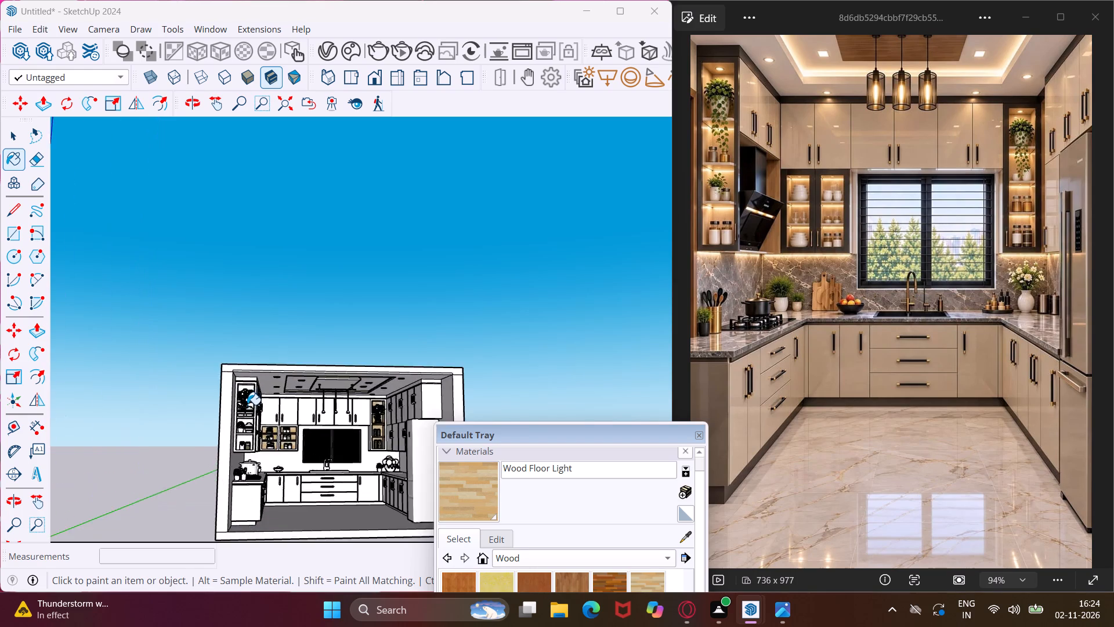
scroll(247, 405, "up", 20)
middle_click_drag(267, 425, 189, 434)
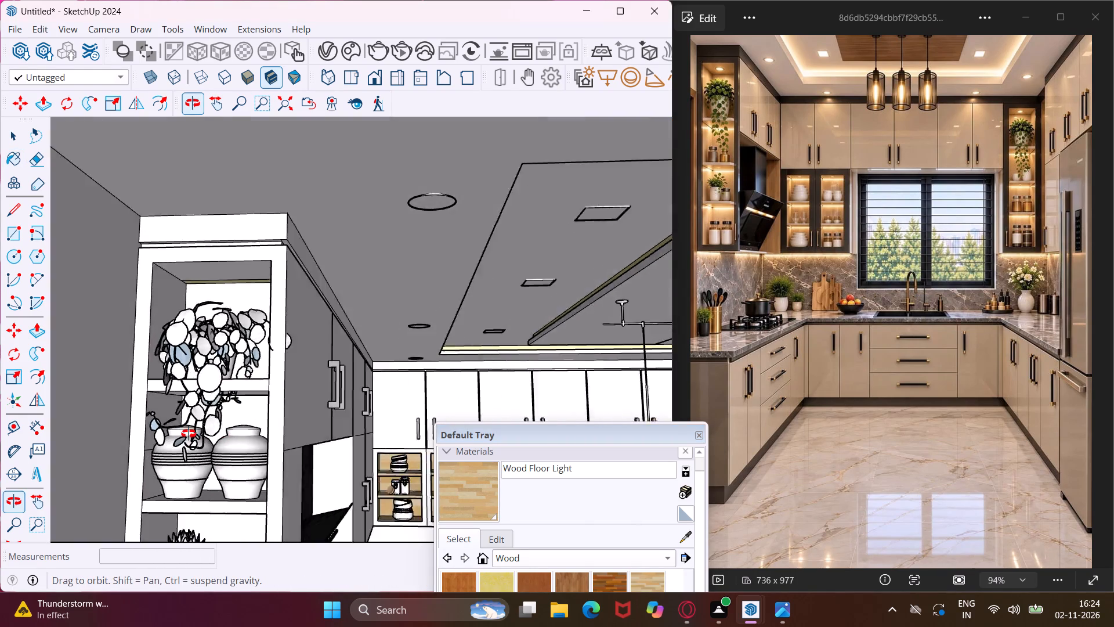
middle_click_drag(189, 434, 152, 428)
scroll(147, 427, "down", 4)
scroll(347, 470, "up", 3)
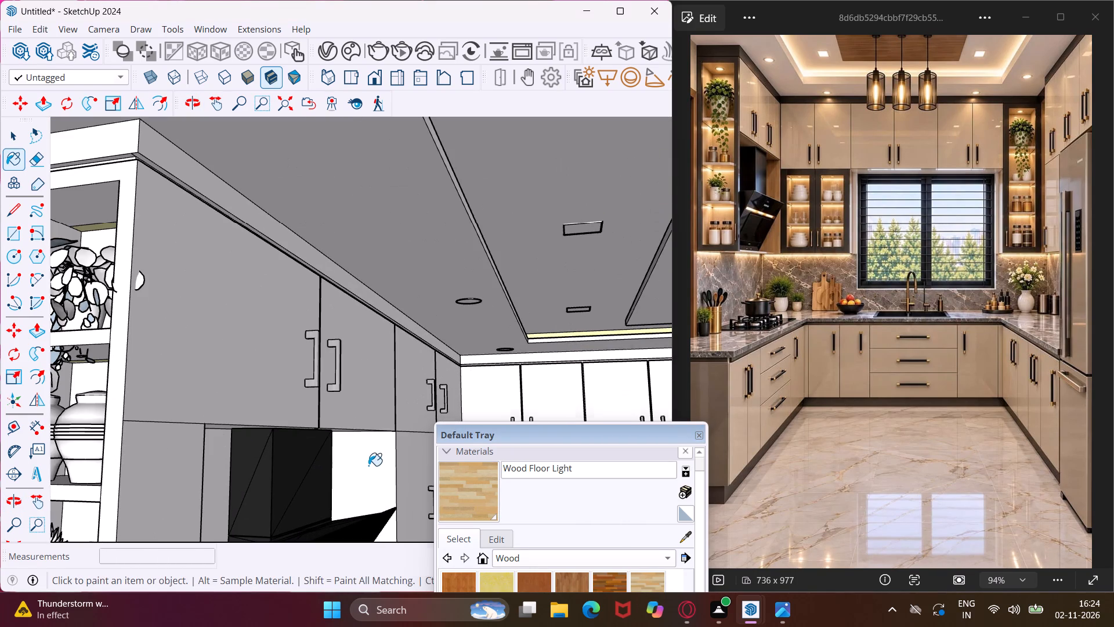
left_click(368, 466)
Paint the lowest jar compartment of the tall hood-side shelf with Wood Floor Light: sides, back and ceiling, plus the cabinet's underside.
scroll(364, 457, "down", 5)
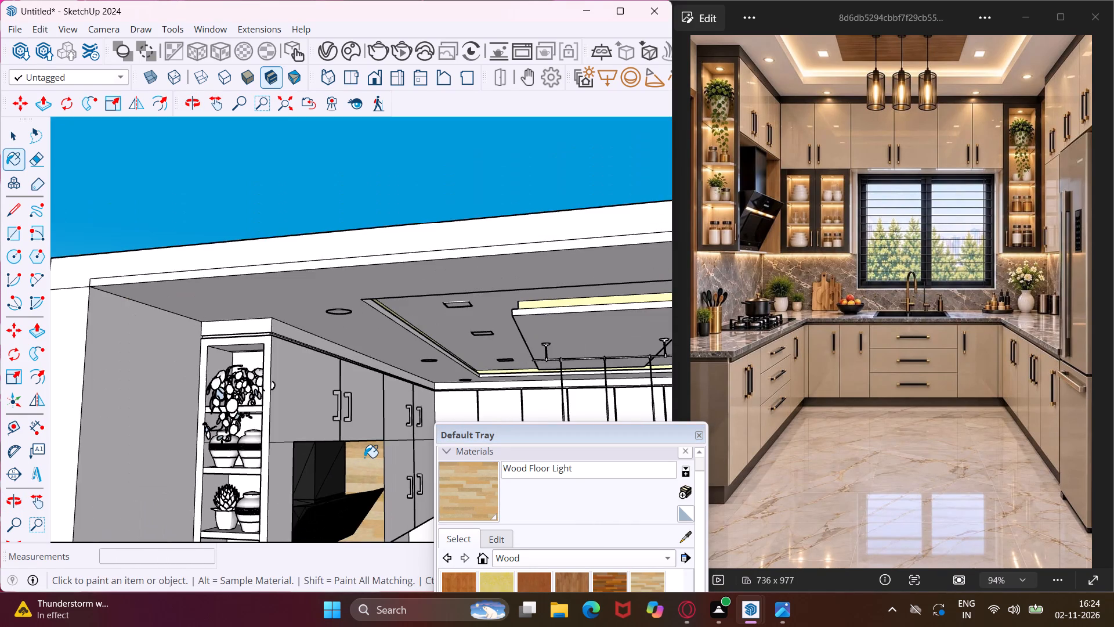
scroll(364, 457, "down", 5)
middle_click_drag(353, 452, 350, 400)
scroll(263, 482, "up", 12)
left_click(288, 473)
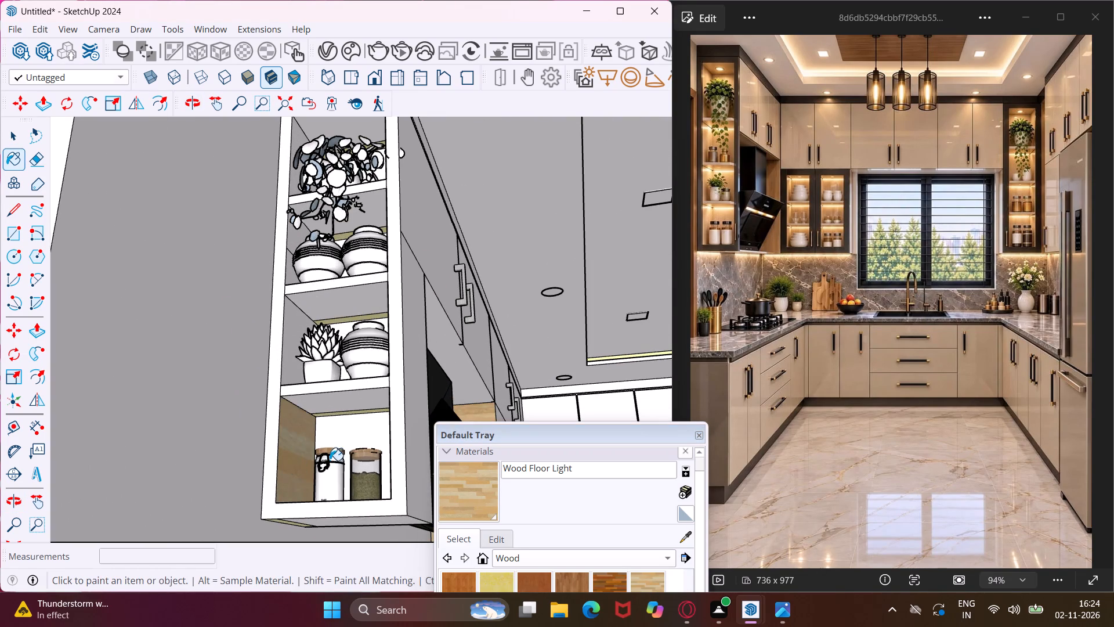
left_click(345, 439)
middle_click_drag(345, 516, 332, 398)
left_click(350, 439)
left_click(371, 342)
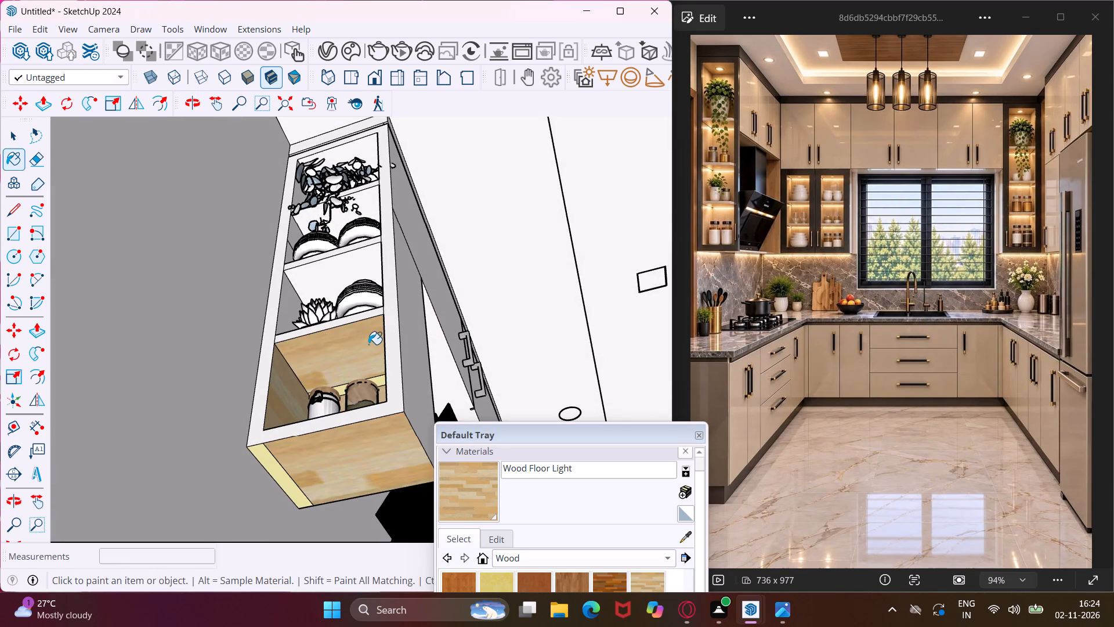
middle_click_drag(368, 344, 458, 449)
scroll(426, 433, "up", 3)
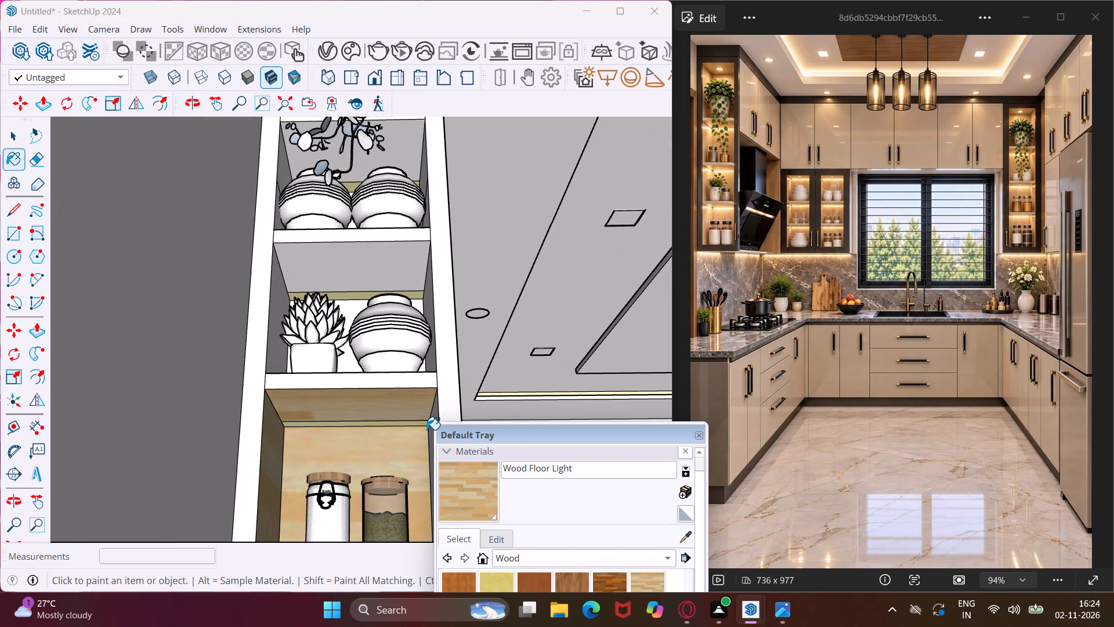
left_click(432, 419)
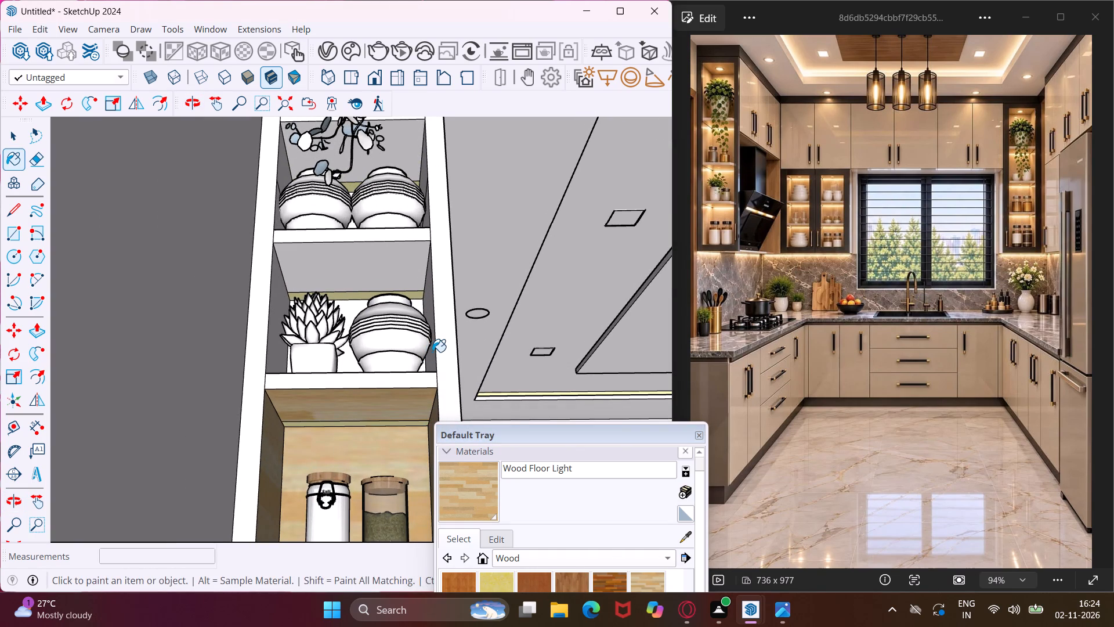
Paint the sides, ceiling and back of the succulent-and-vase compartment above the jars with Wood Floor Light.
left_click(432, 352)
middle_click_drag(419, 317, 418, 378)
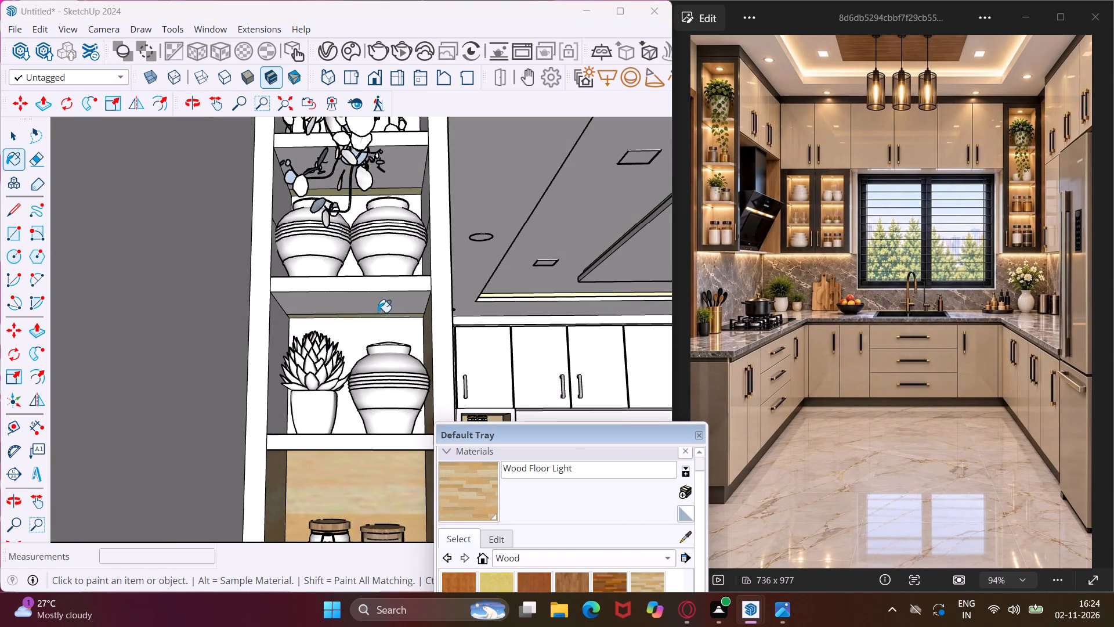
left_click(374, 300)
left_click(360, 343)
left_click(277, 350)
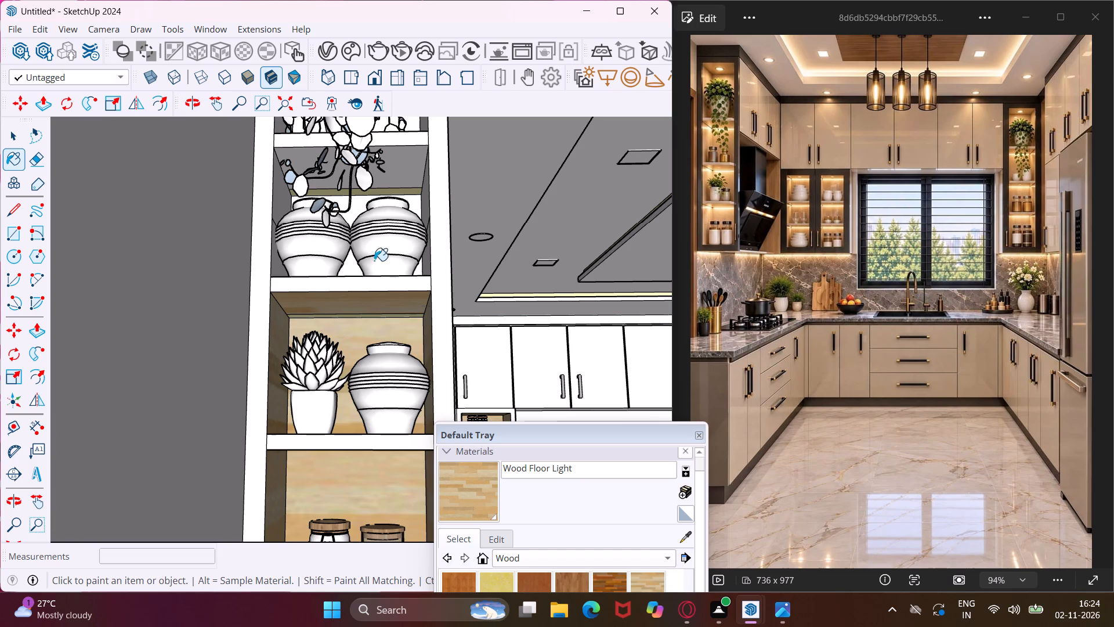
Paint the two-vase compartment's back, ceiling and both sides in the tall hood-side shelf with Wood Floor Light.
scroll(350, 188, "up", 5)
left_click(359, 208)
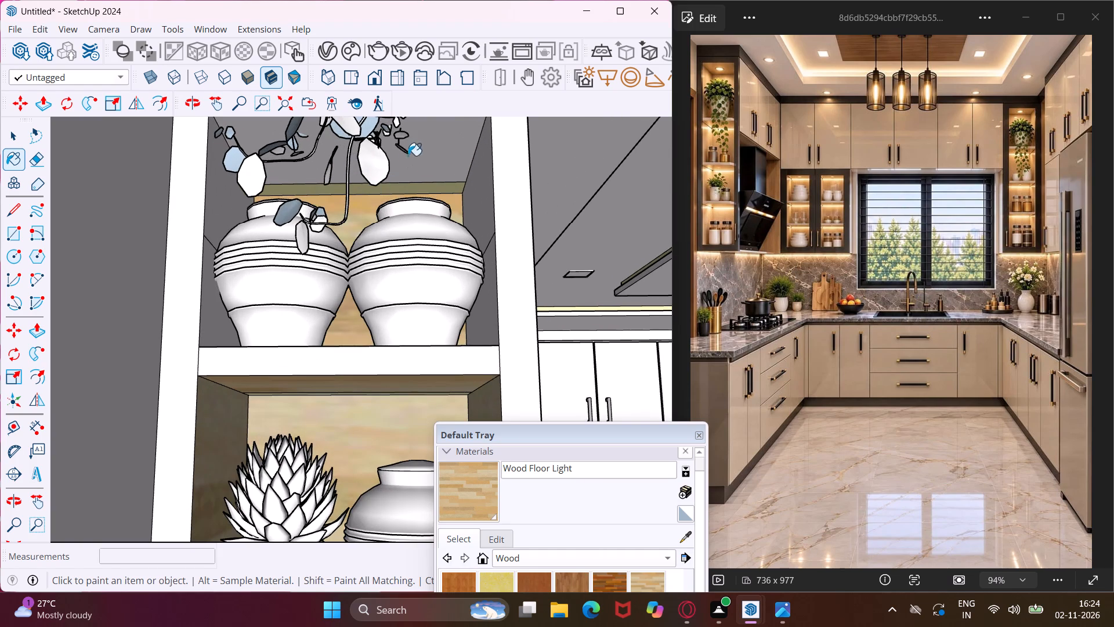
left_click(415, 152)
left_click(482, 184)
left_click(492, 257)
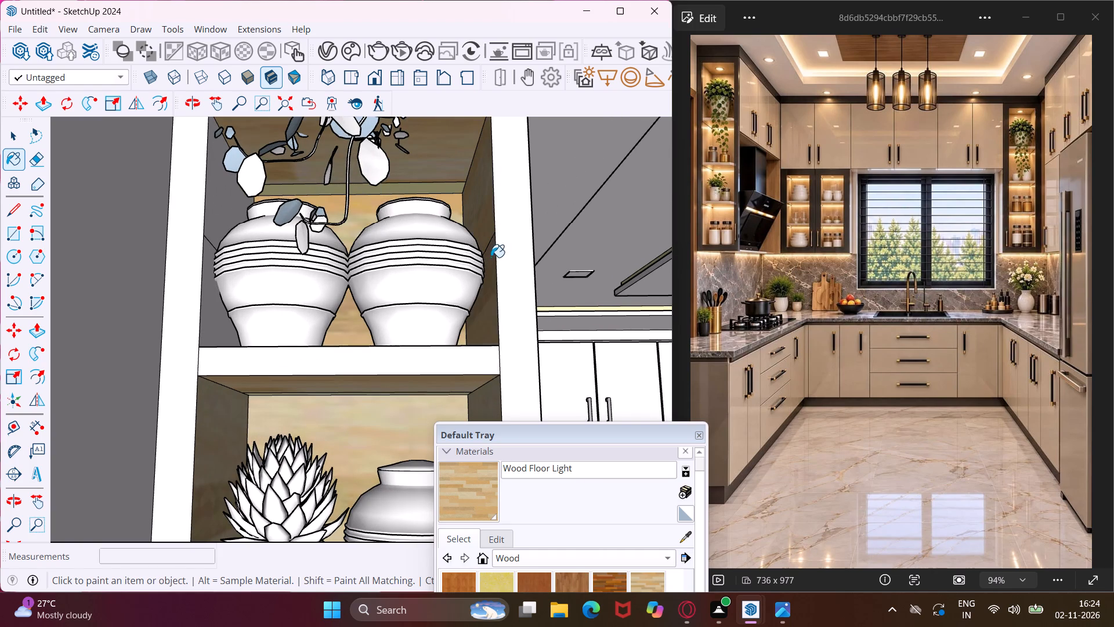
left_click(229, 214)
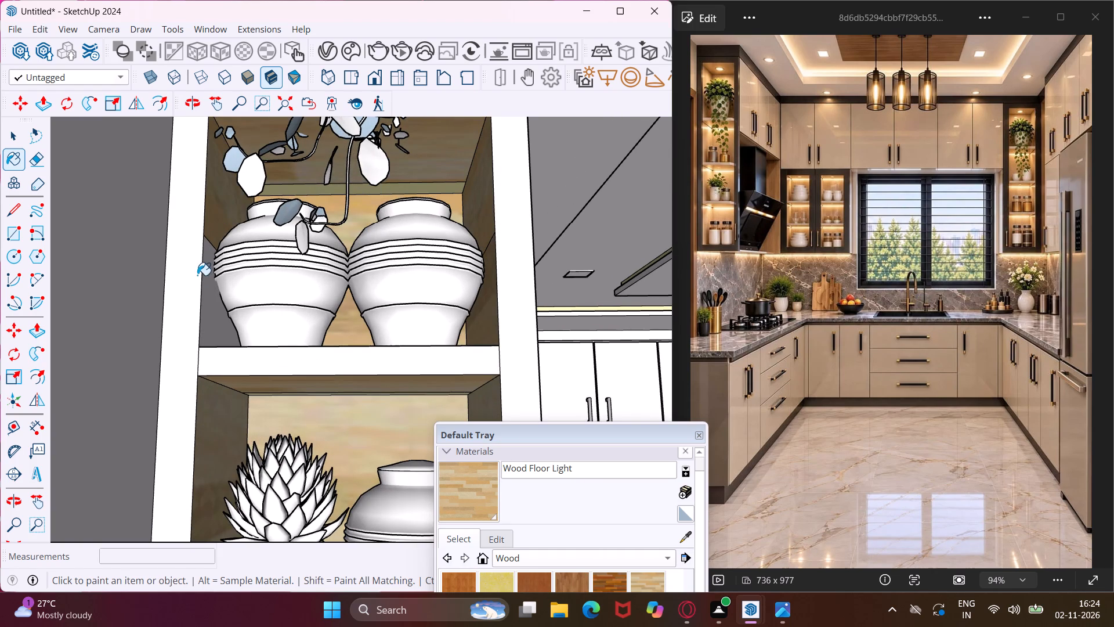
left_click(207, 292)
Paint the shelf tops under the succulent, two vases and hanging plant, plus the two-vase board's front edge, with Wood Floor Light.
scroll(207, 292, "down", 13)
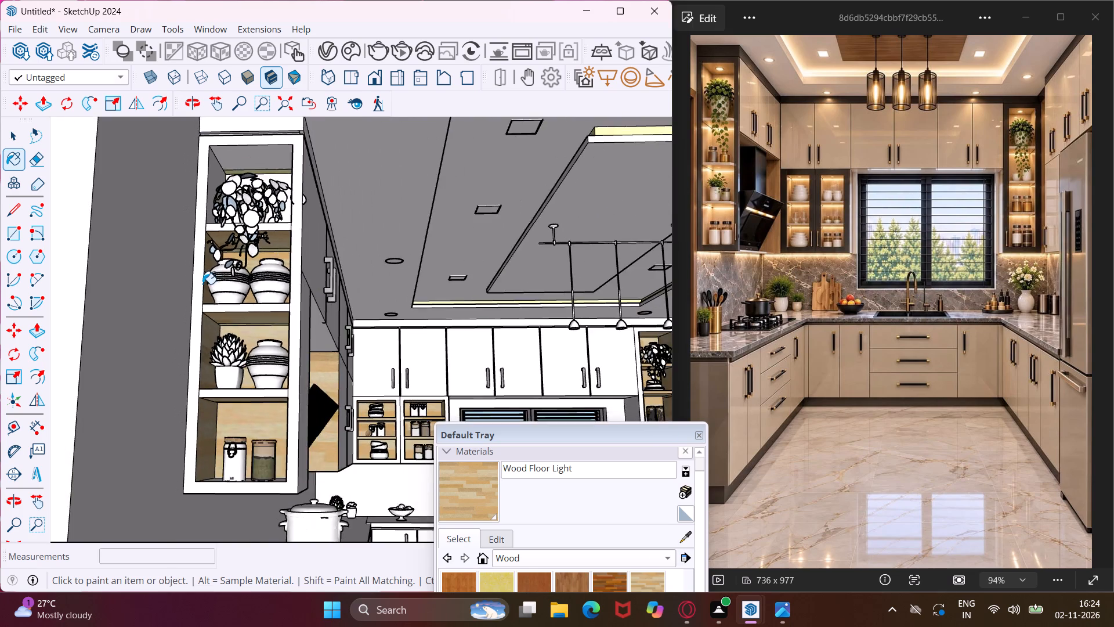
scroll(202, 284, "down", 5)
middle_click_drag(215, 302, 198, 430)
scroll(220, 473, "up", 7)
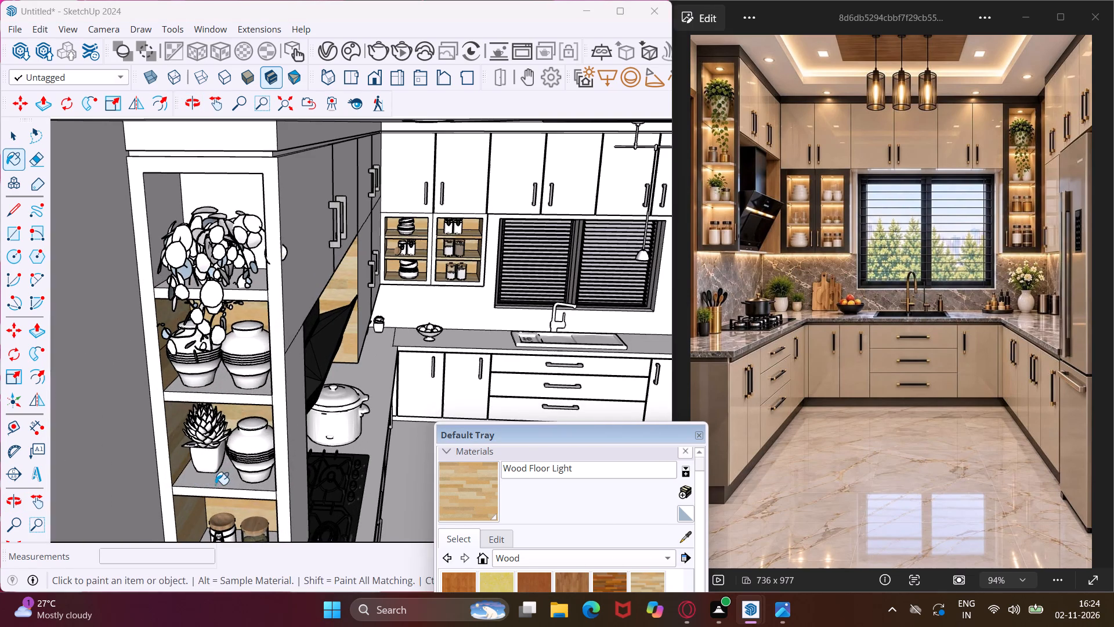
left_click(215, 485)
scroll(259, 287, "up", 7)
left_click(259, 287)
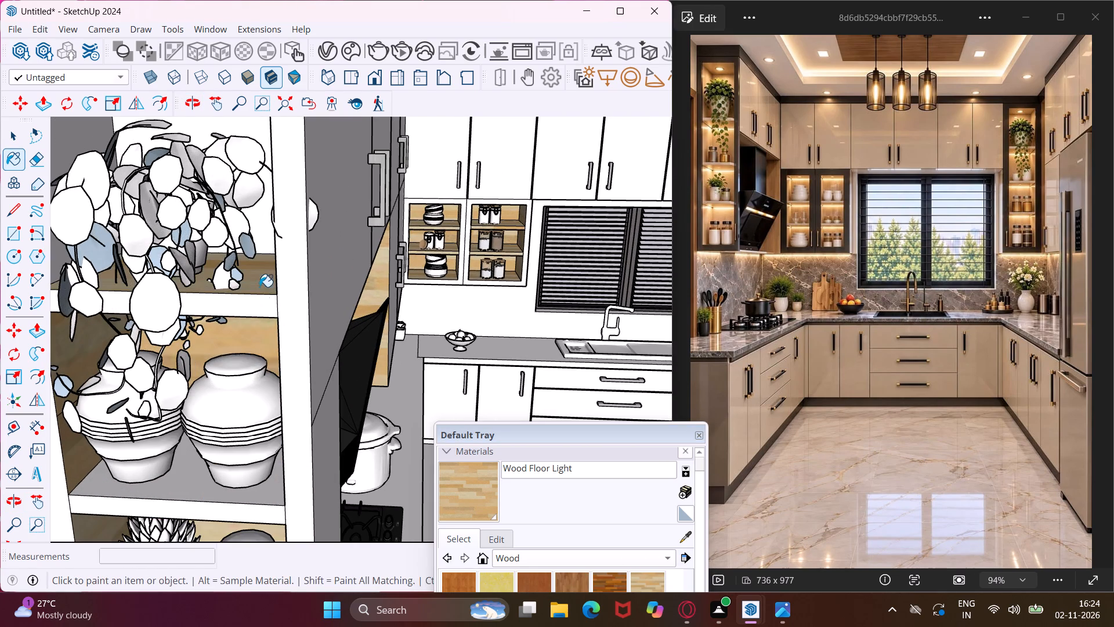
left_click(198, 497)
left_click(197, 516)
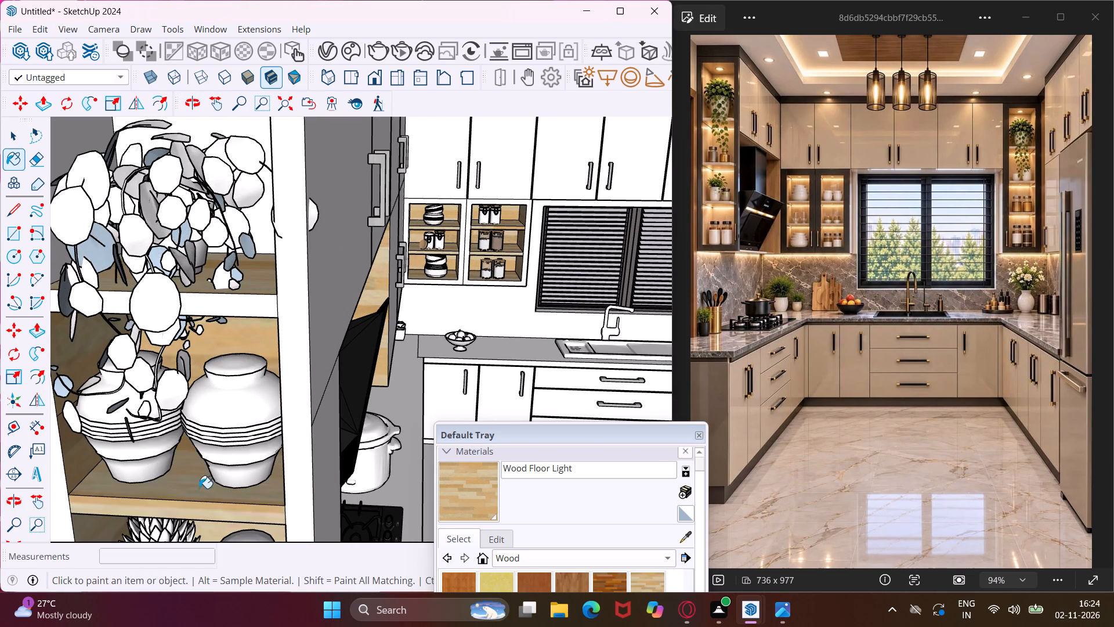
Paint the hanging-plant compartment's sides, ceiling and back, plus its board's front edge, with Wood Floor Light in the tall hood-side shelf.
middle_click_drag(273, 236, 348, 222)
scroll(302, 261, "up", 2)
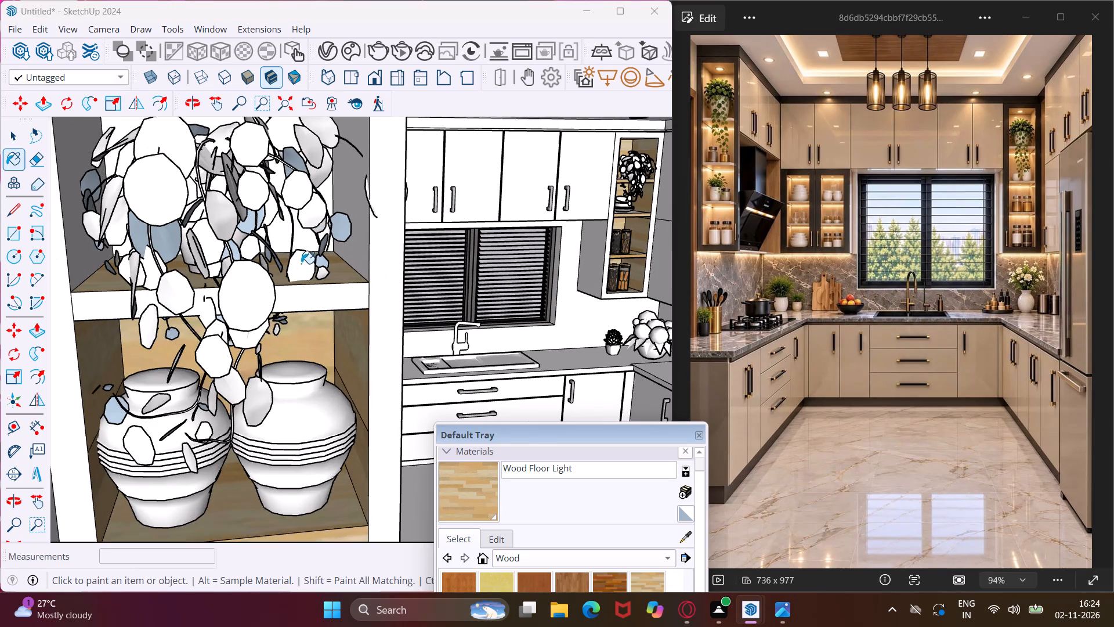
left_click(307, 304)
left_click(362, 247)
scroll(360, 246, "down", 5)
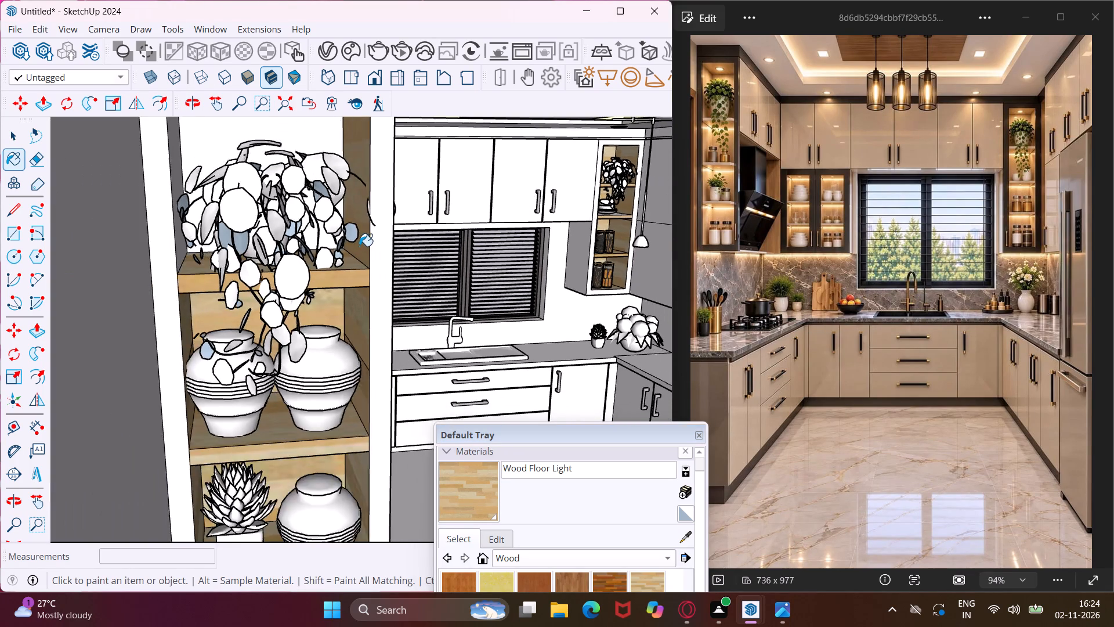
scroll(359, 246, "down", 5)
middle_click_drag(358, 246, 301, 186)
scroll(280, 155, "up", 5)
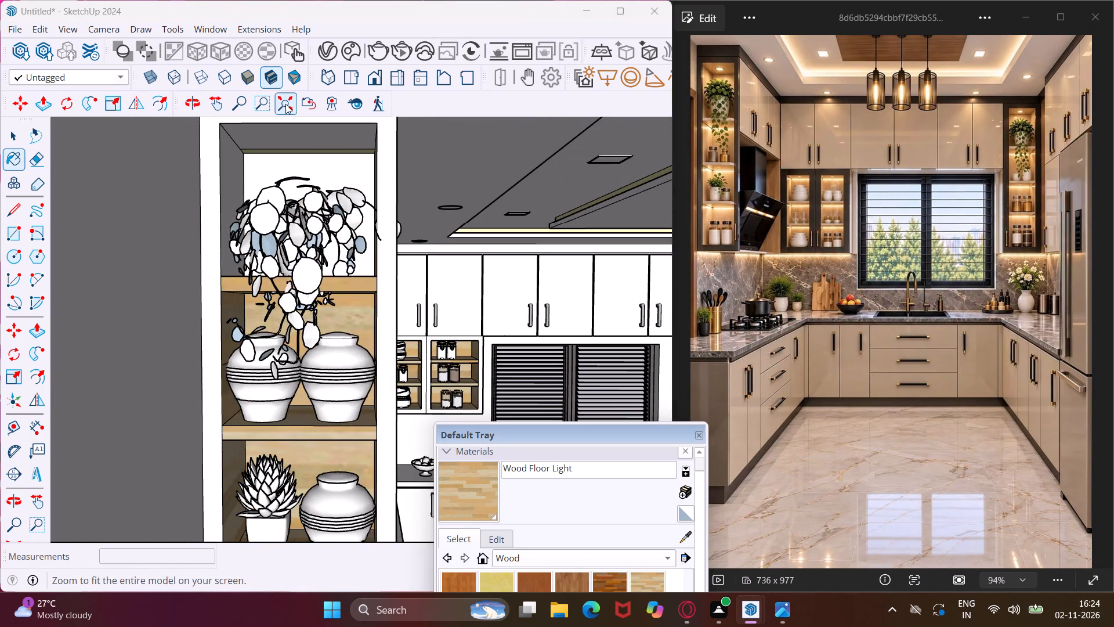
scroll(303, 134, "up", 2)
left_click(303, 135)
left_click(325, 176)
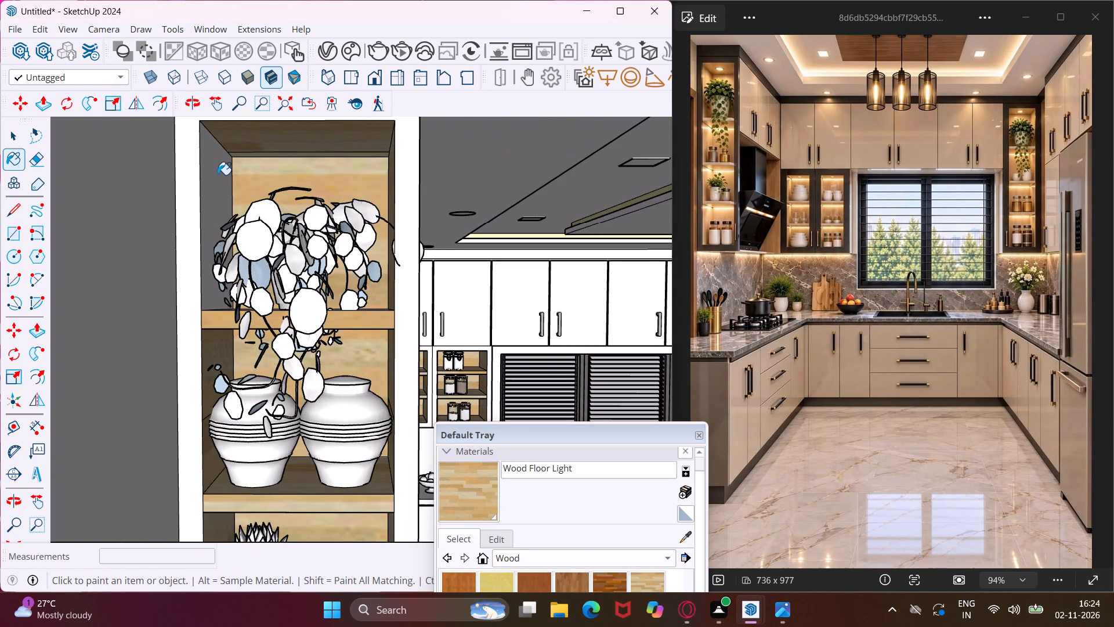
left_click(217, 175)
Paint the jar compartment's floor and the front edge of the shelf board above it with Wood Floor Light.
scroll(217, 175, "down", 13)
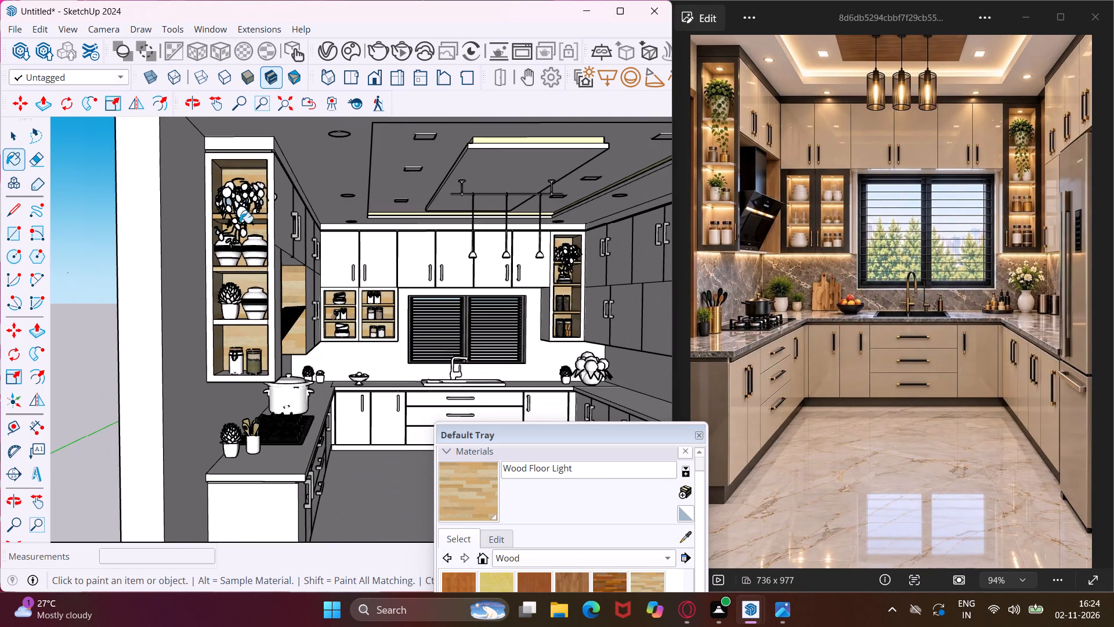
scroll(240, 354, "up", 15)
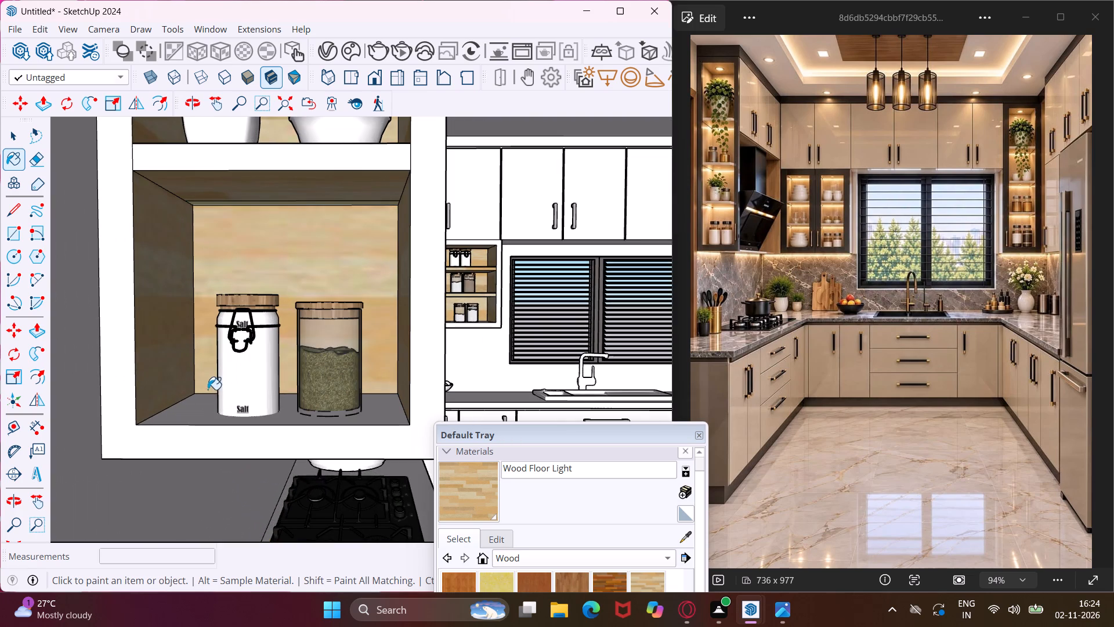
left_click(202, 402)
left_click(274, 158)
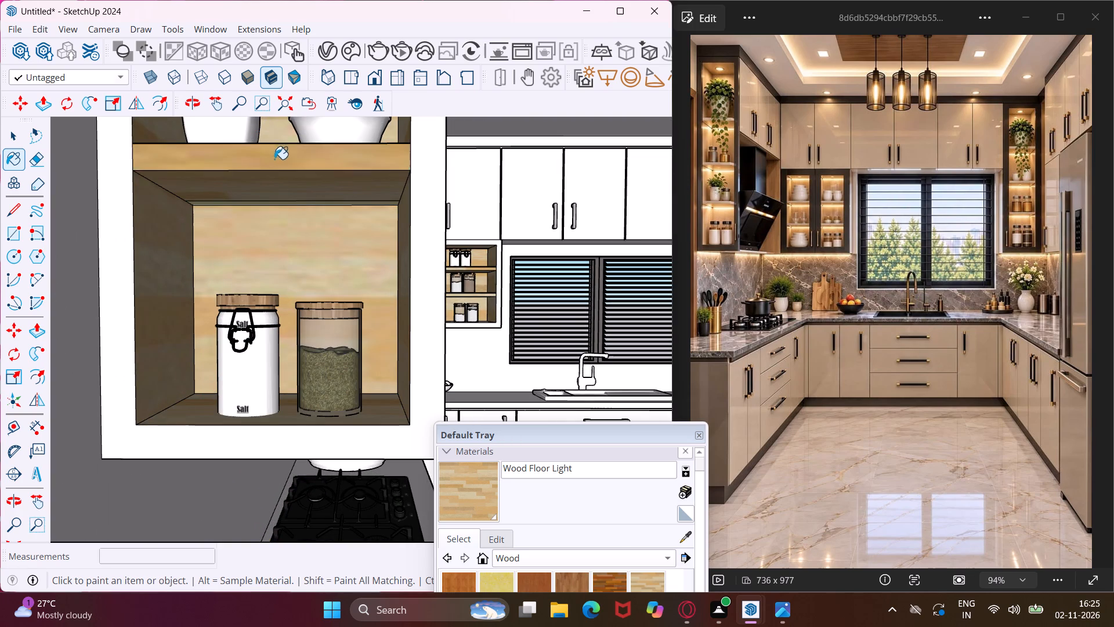
Paint the top of the shelf board under the potted plant in the open shelf beside the window with Wood Floor Light.
middle_click_drag(274, 159, 243, 343)
scroll(238, 339, "down", 9)
middle_click_drag(238, 337, 253, 276)
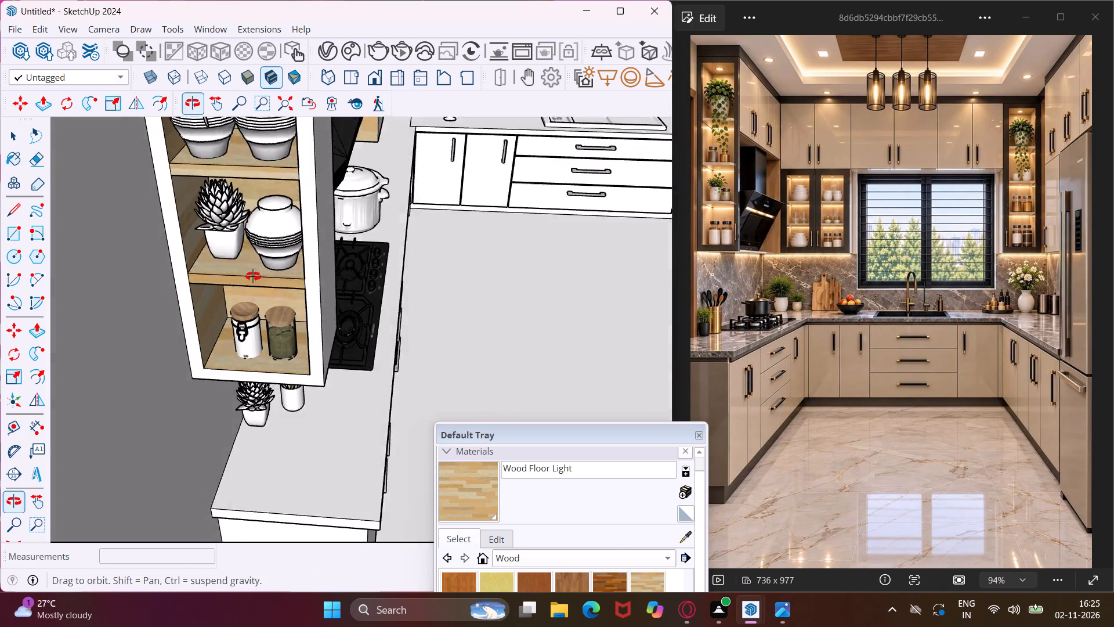
middle_click_drag(253, 276, 266, 229)
scroll(229, 281, "down", 10)
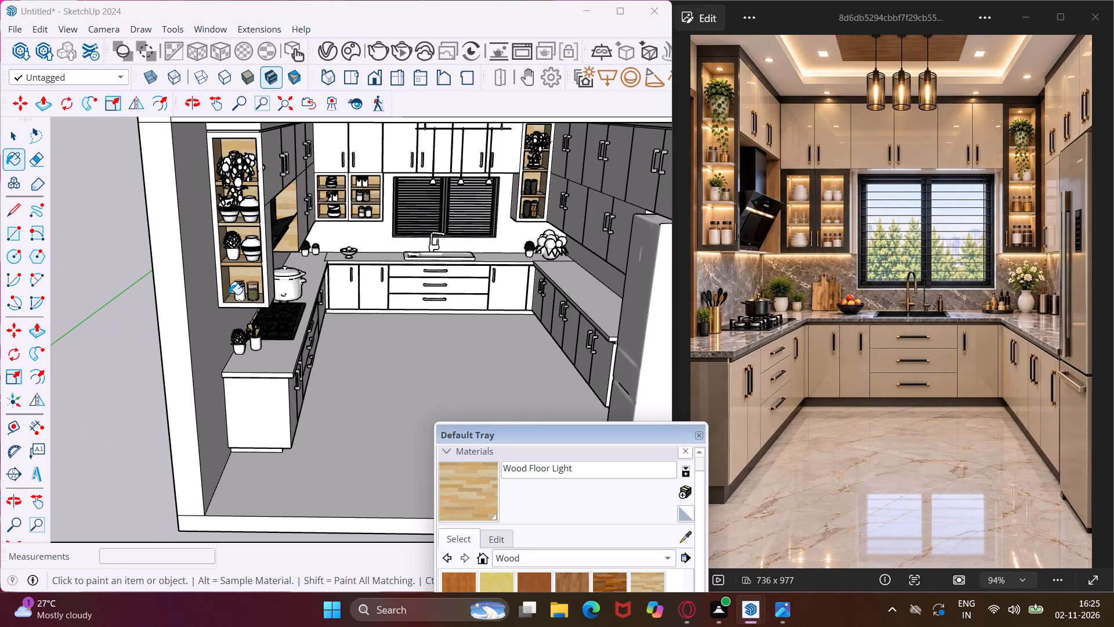
scroll(550, 171, "up", 7)
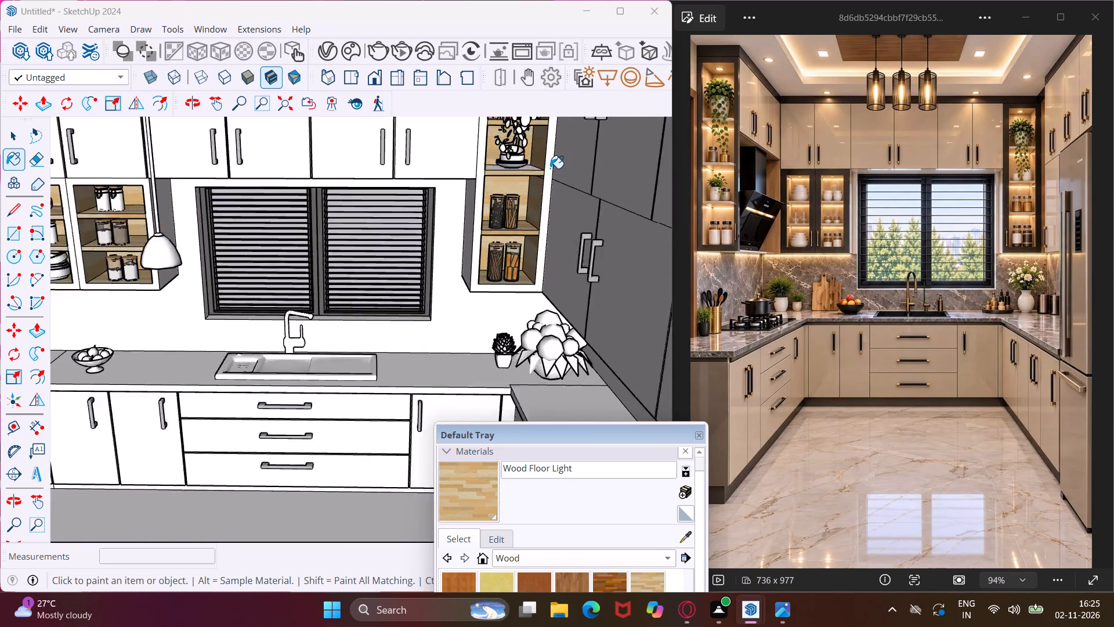
scroll(550, 168, "up", 11)
left_click(516, 170)
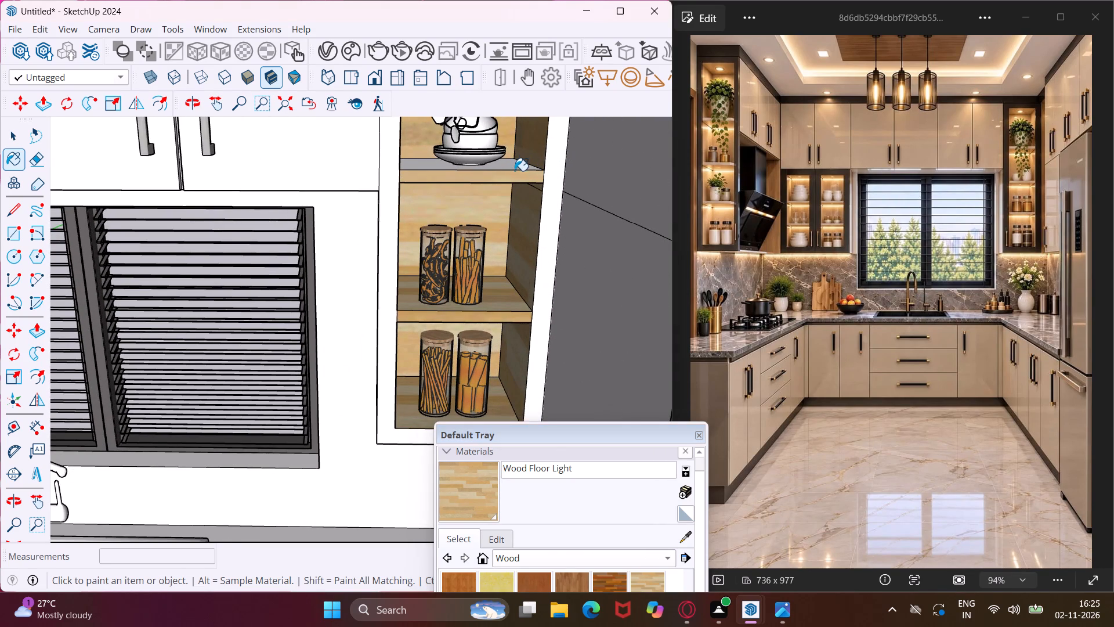
scroll(515, 171, "down", 2)
left_click(513, 168)
Examine the window-side shelf, the small jar-and-bowl cabinets and the whole kitchen for shelf surfaces still lacking the wood material.
scroll(512, 173, "down", 5)
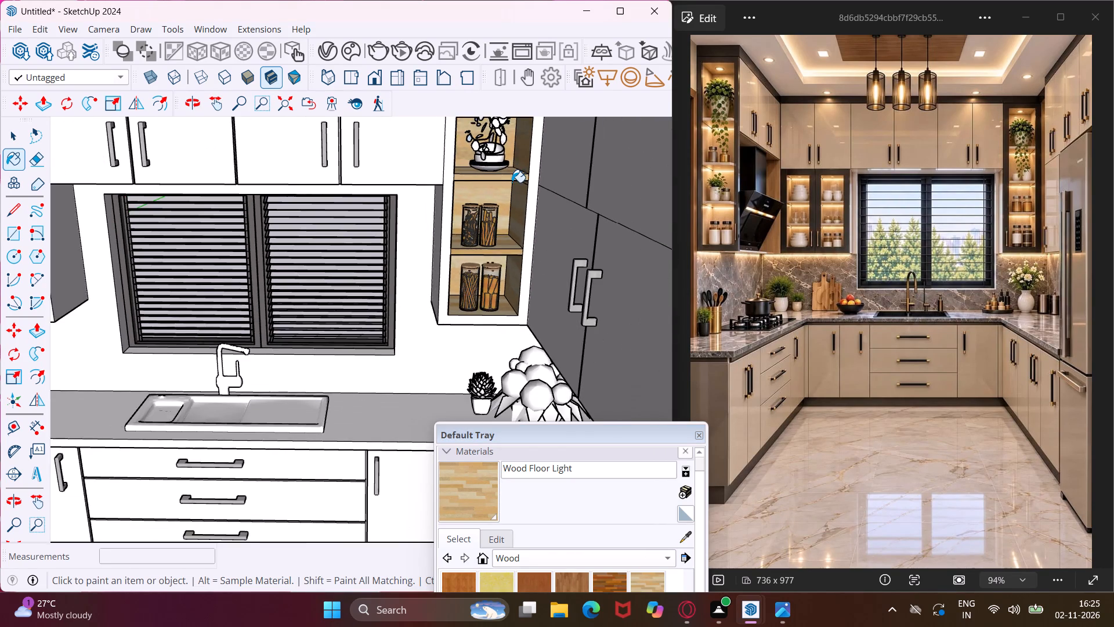
middle_click_drag(512, 182, 517, 247)
middle_click_drag(517, 247, 611, 23)
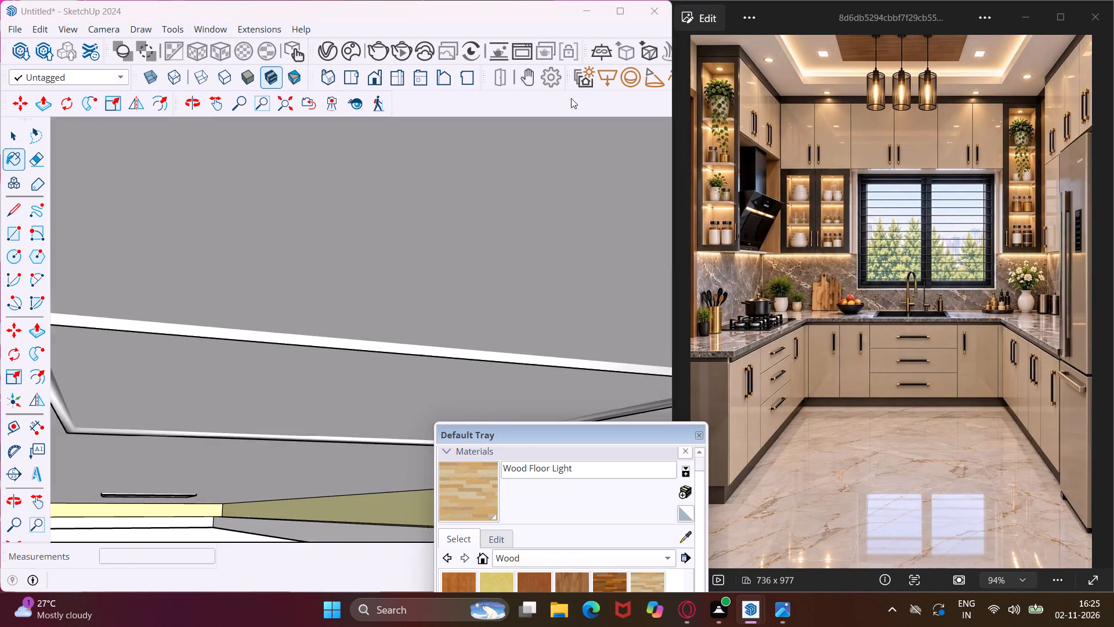
scroll(515, 192, "down", 5)
scroll(432, 282, "down", 7)
scroll(312, 405, "down", 11)
scroll(273, 484, "down", 3)
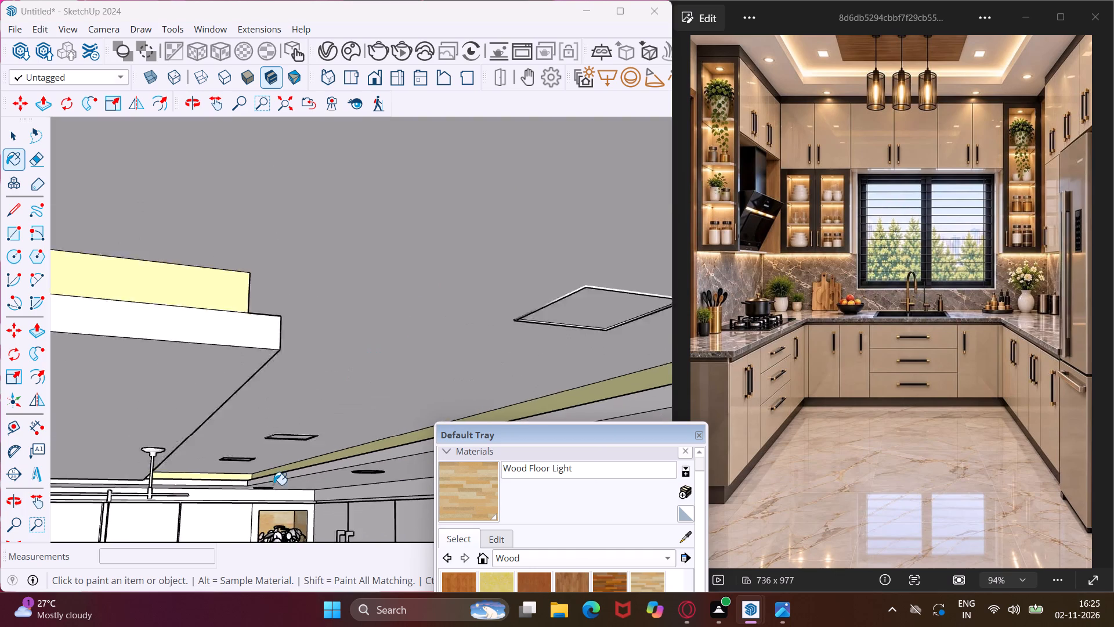
scroll(273, 485, "down", 18)
scroll(273, 486, "up", 1)
scroll(272, 488, "down", 1)
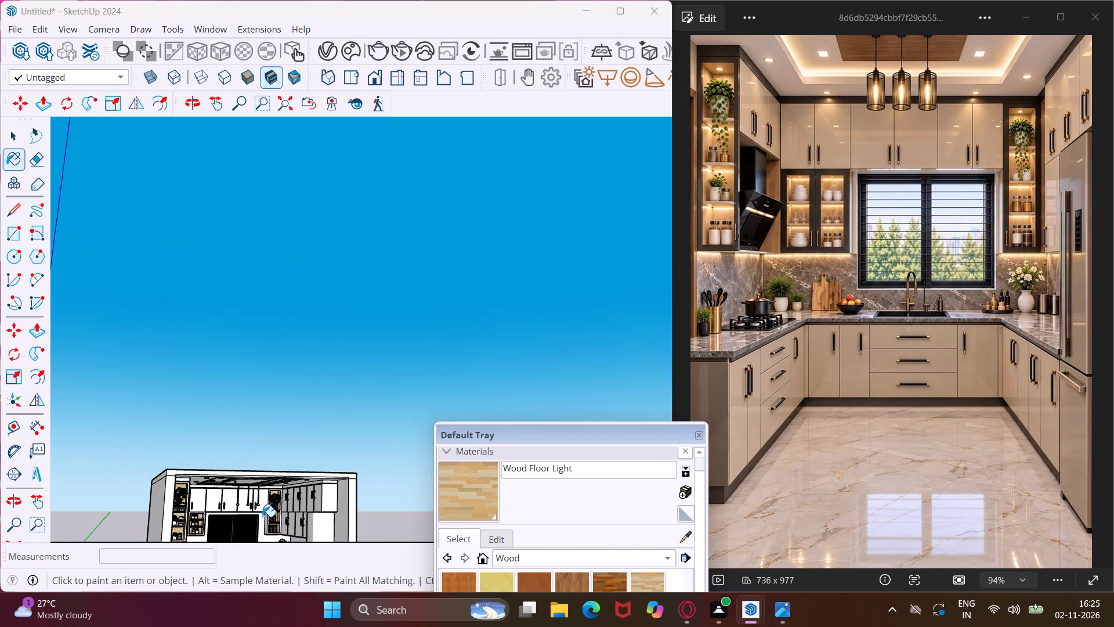
scroll(265, 507, "up", 15)
scroll(306, 484, "up", 10)
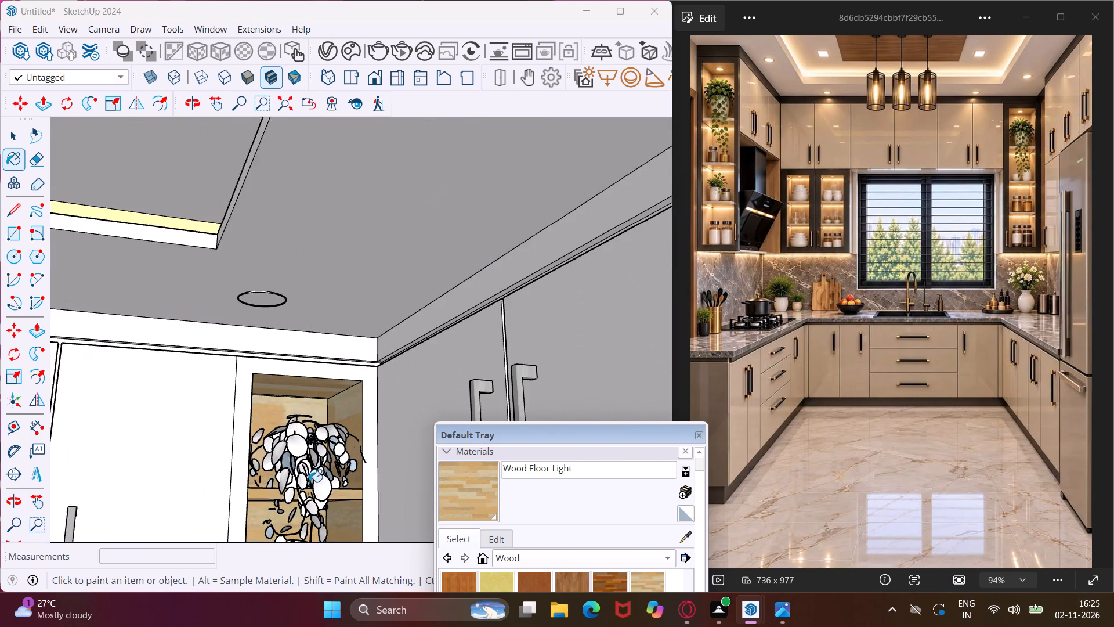
middle_click_drag(348, 483, 332, 491)
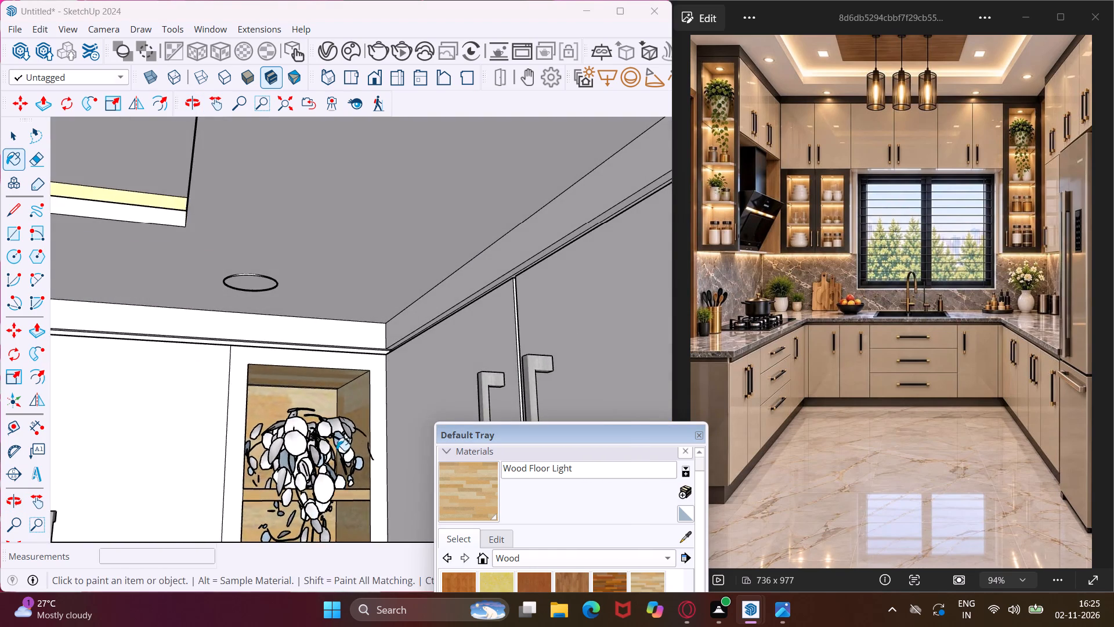
scroll(337, 450, "down", 6)
scroll(355, 392, "down", 14)
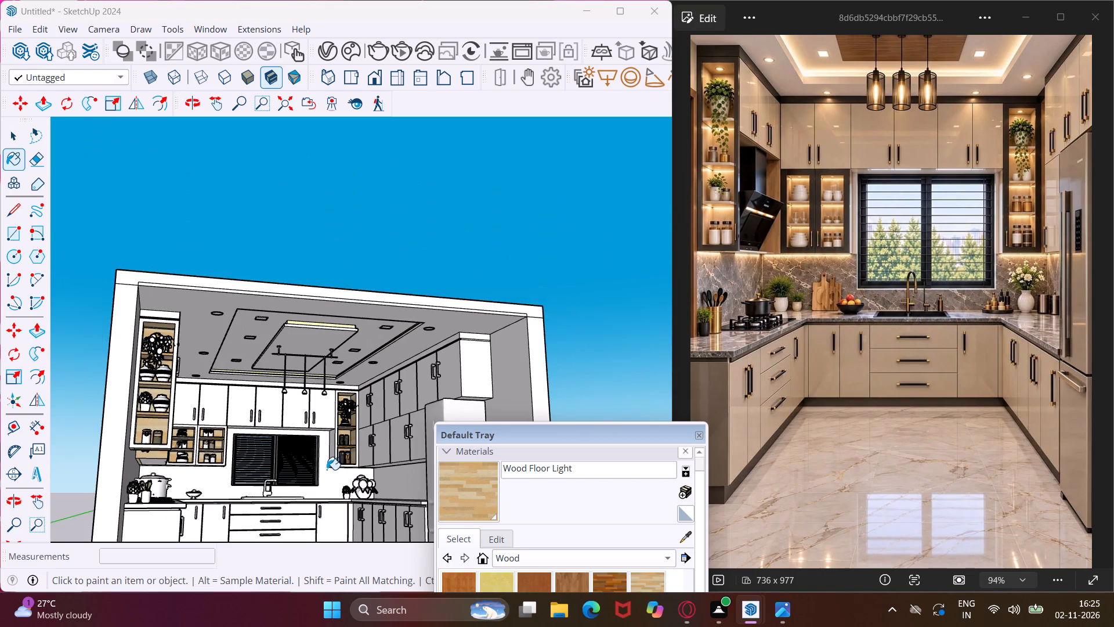
middle_click_drag(317, 489, 276, 529)
scroll(220, 429, "up", 9)
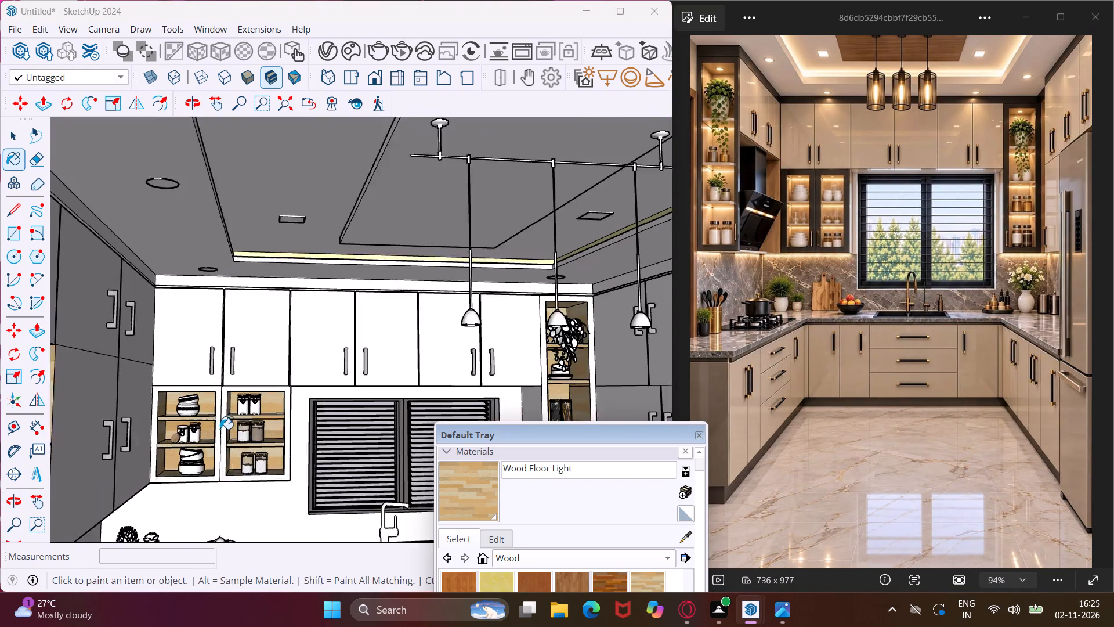
scroll(220, 429, "up", 11)
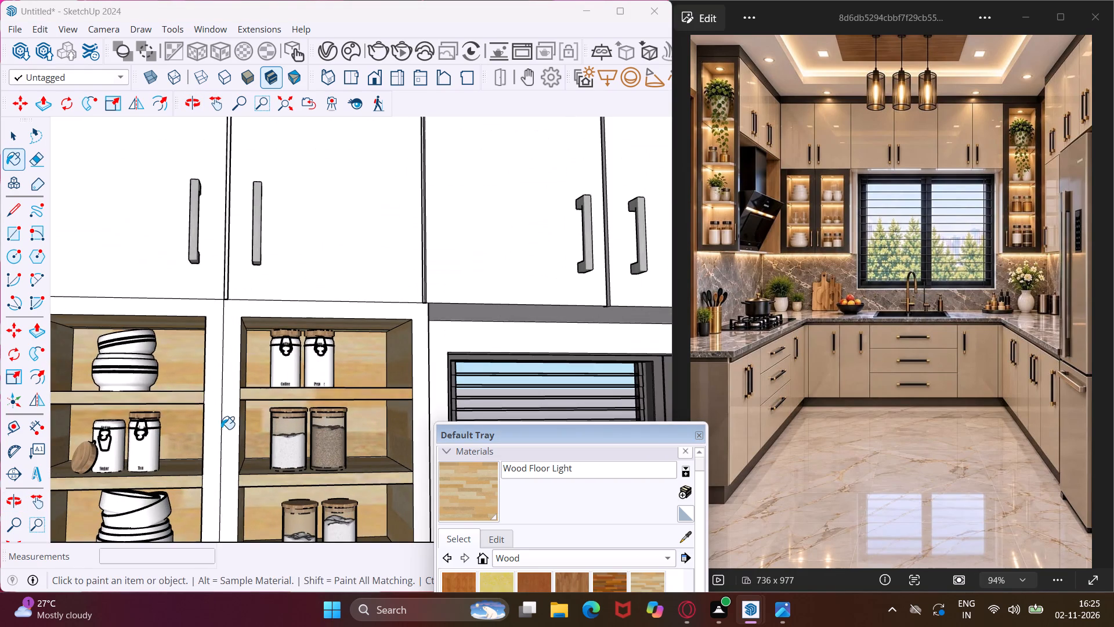
scroll(265, 406, "down", 5)
scroll(302, 367, "up", 1)
scroll(301, 352, "down", 12)
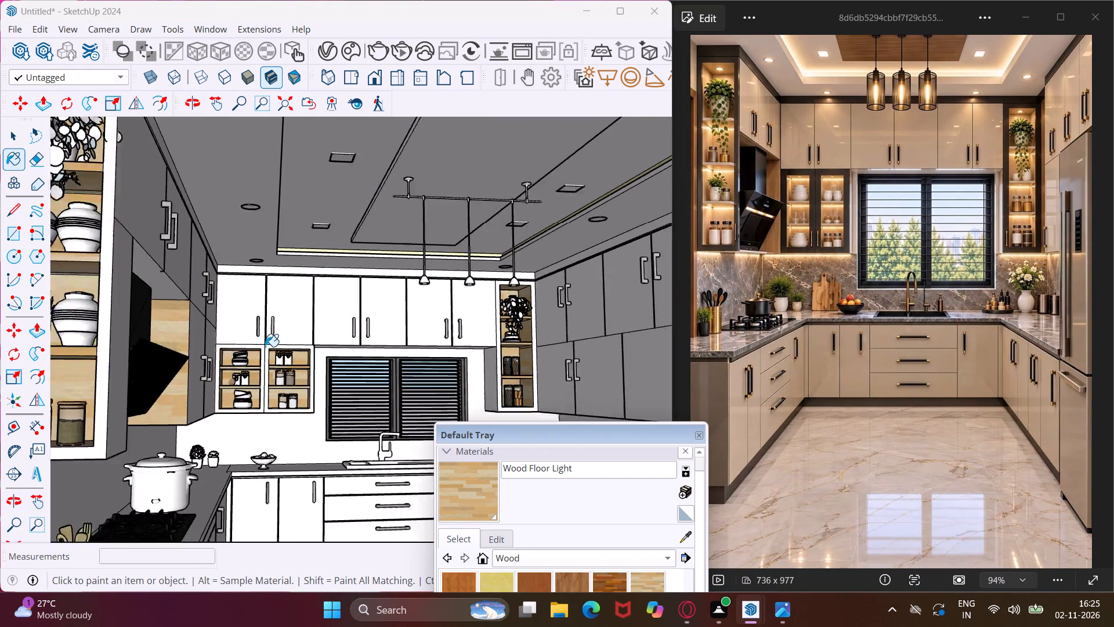
scroll(265, 347, "down", 6)
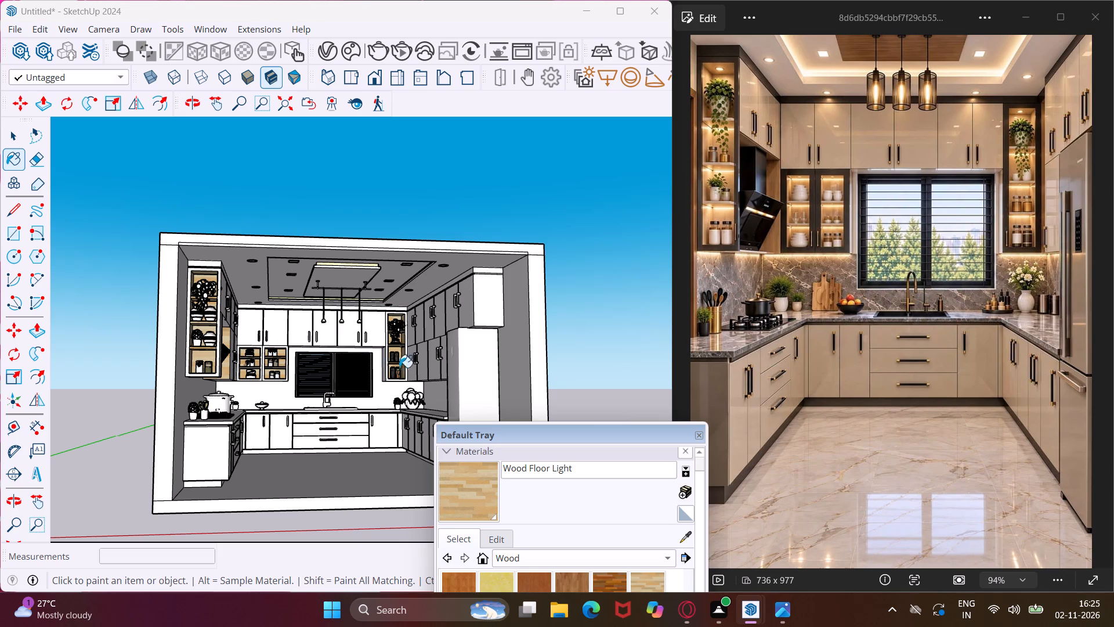
scroll(248, 385, "up", 5)
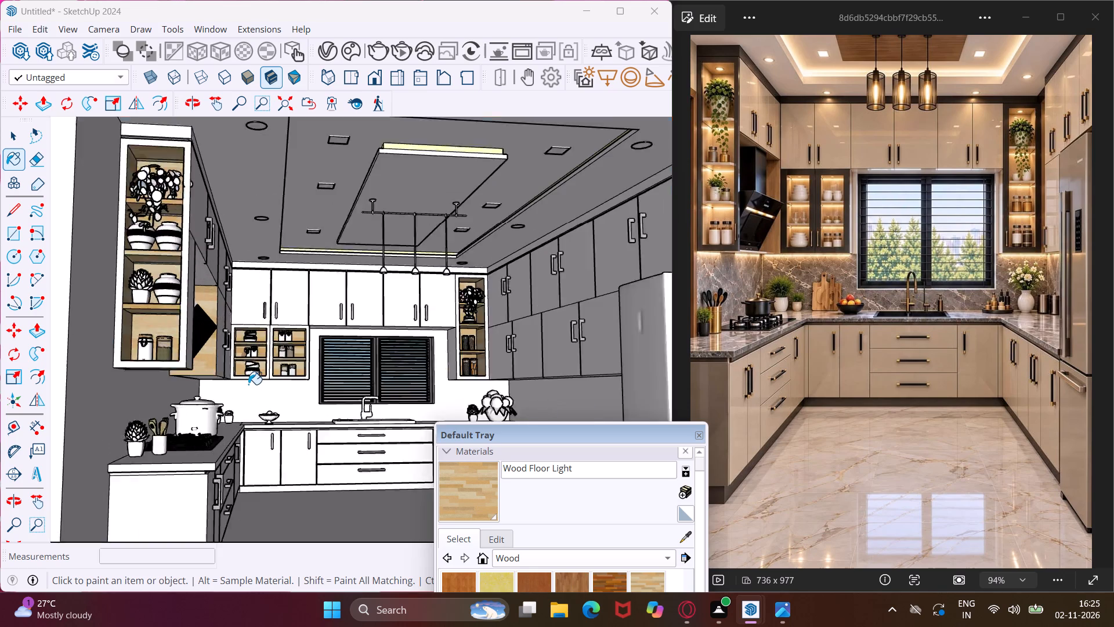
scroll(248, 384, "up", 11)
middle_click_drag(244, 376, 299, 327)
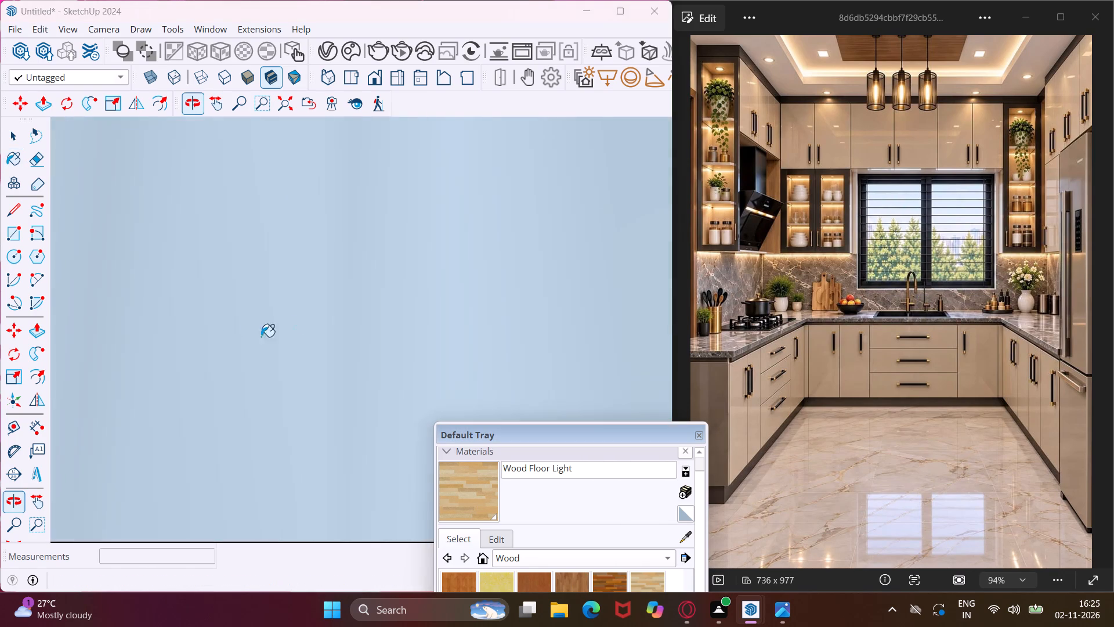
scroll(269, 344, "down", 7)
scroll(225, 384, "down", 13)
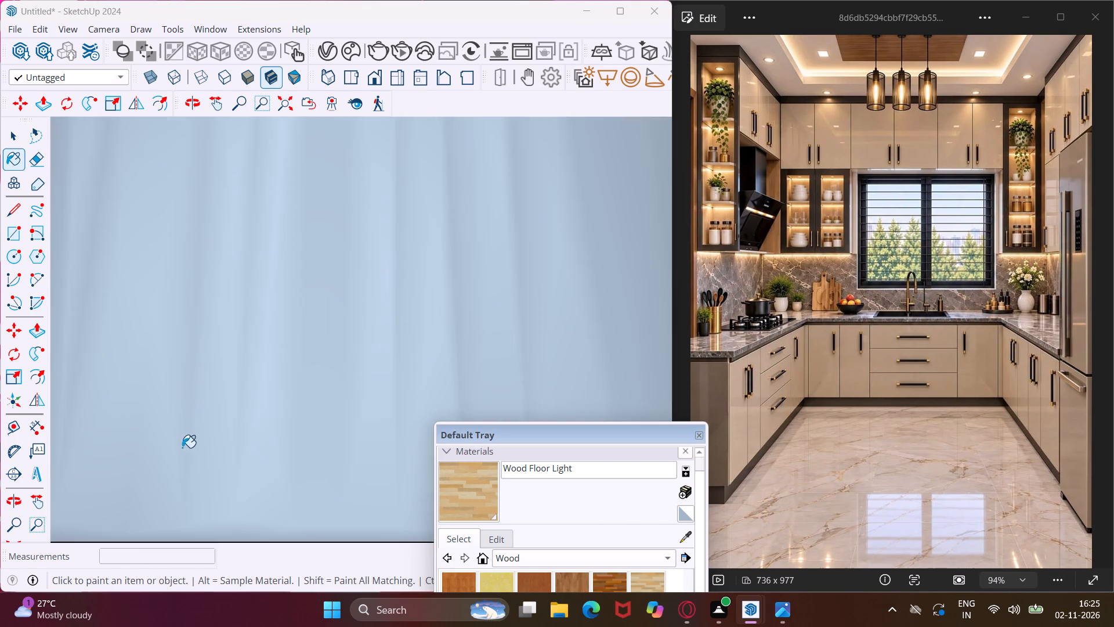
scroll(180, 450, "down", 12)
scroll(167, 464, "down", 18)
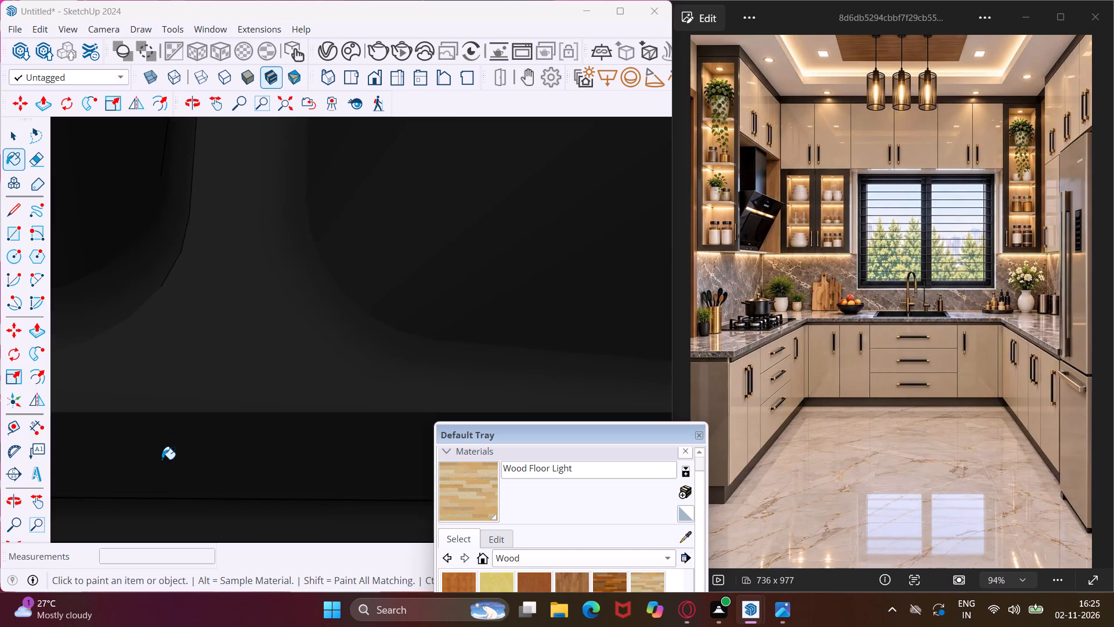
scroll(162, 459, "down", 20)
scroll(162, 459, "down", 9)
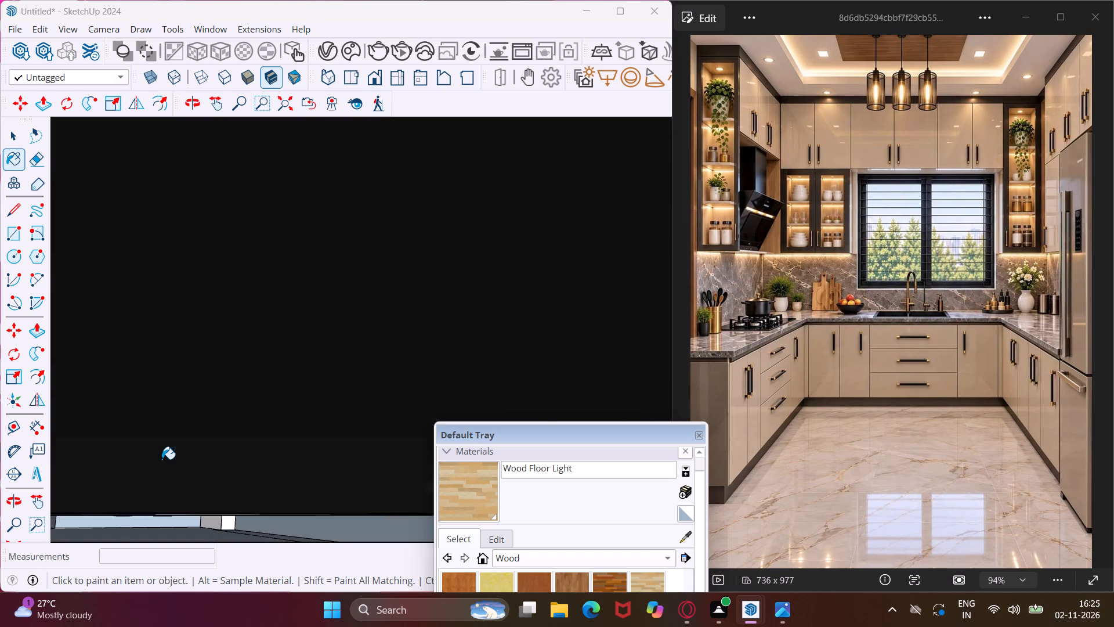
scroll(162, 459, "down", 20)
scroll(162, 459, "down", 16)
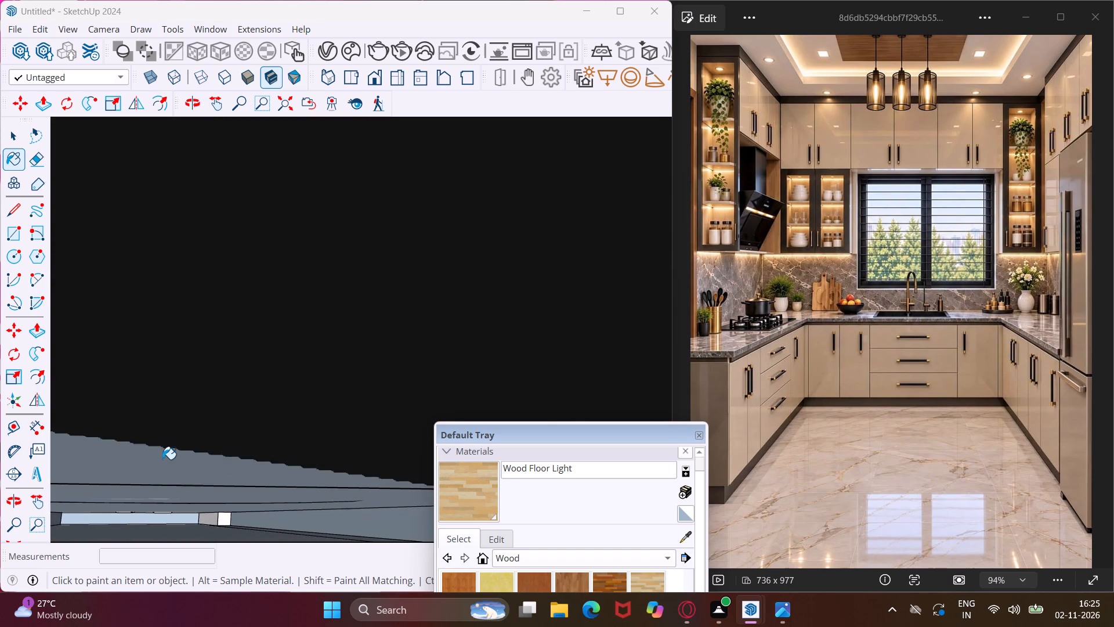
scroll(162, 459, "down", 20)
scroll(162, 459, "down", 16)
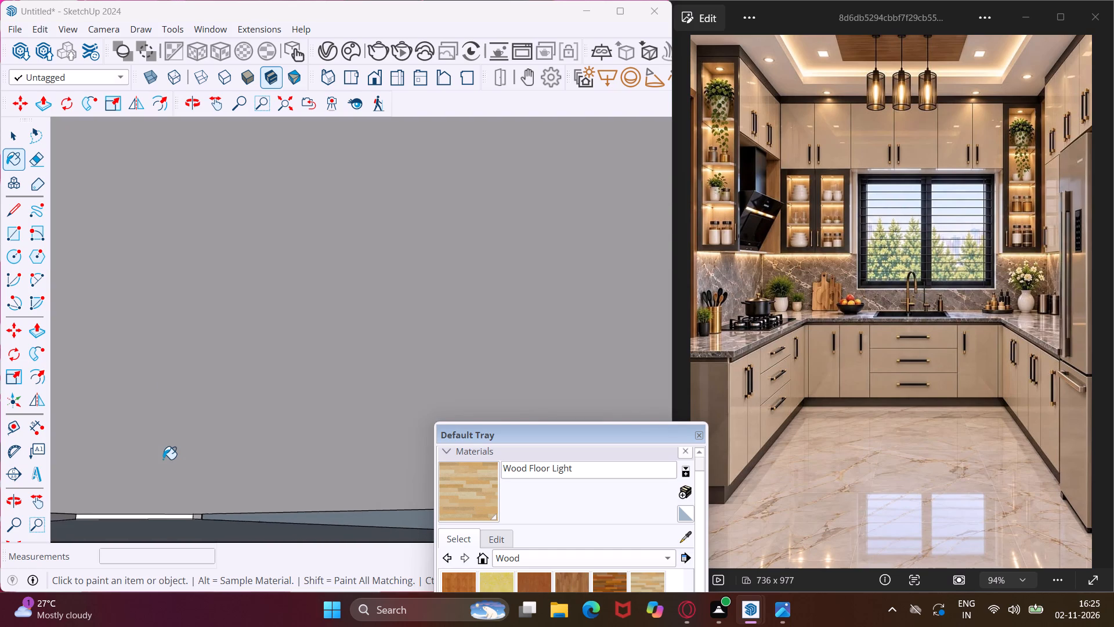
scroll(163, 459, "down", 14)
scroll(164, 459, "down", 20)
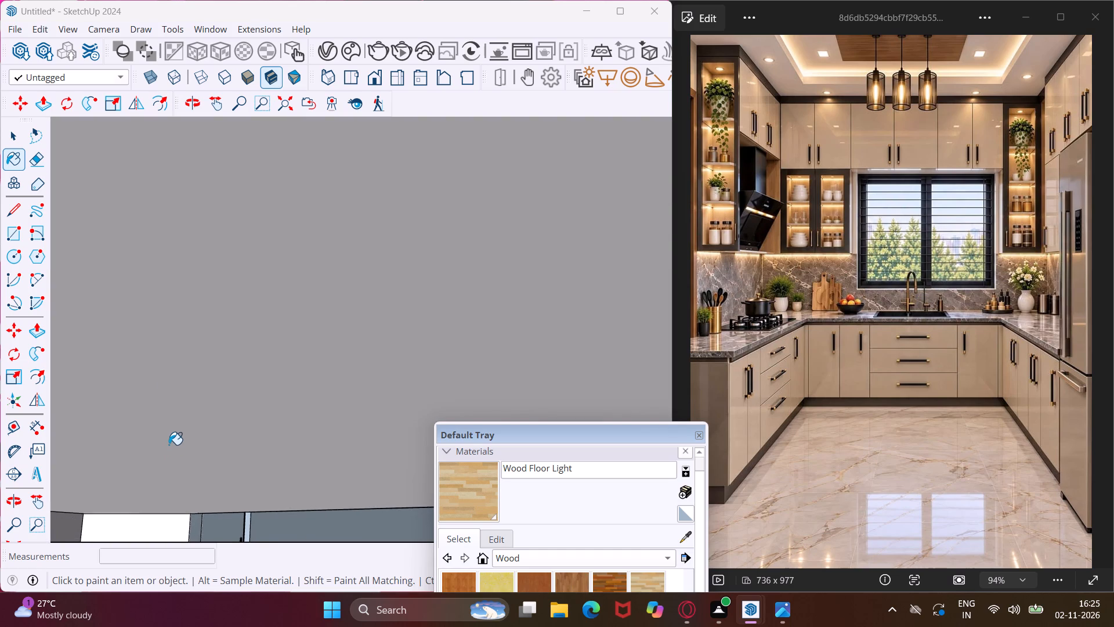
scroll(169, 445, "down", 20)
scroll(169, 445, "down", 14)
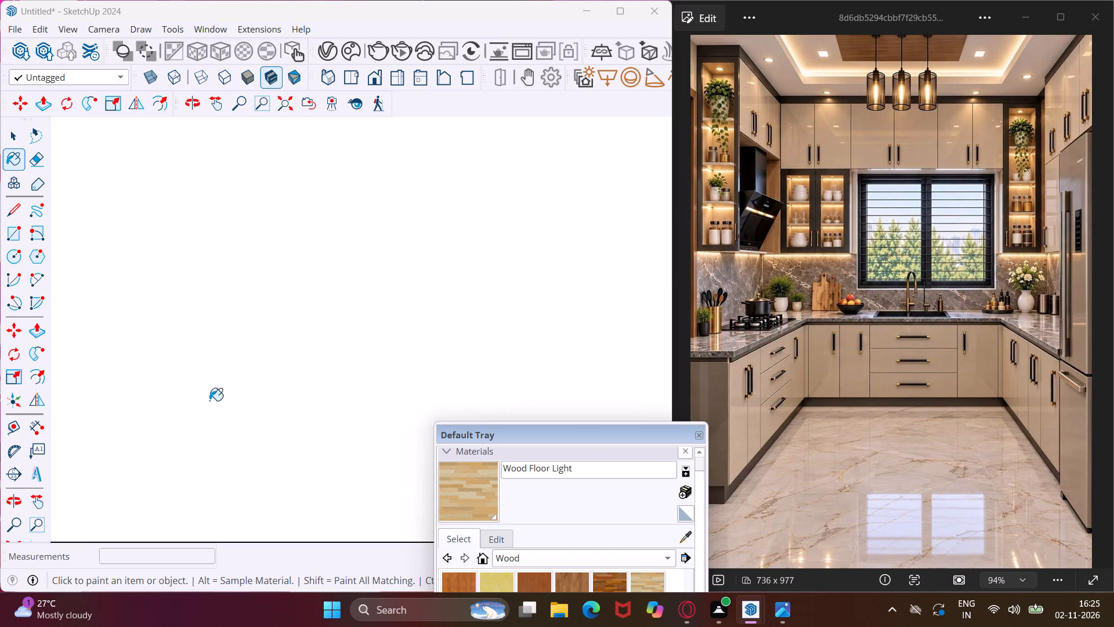
Paint the undersides of the hood-side wall cabinets and of the adjoining small jar-and-bowl cabinets with Wood Floor Light.
scroll(212, 392, "down", 17)
scroll(216, 387, "up", 1)
scroll(216, 387, "down", 10)
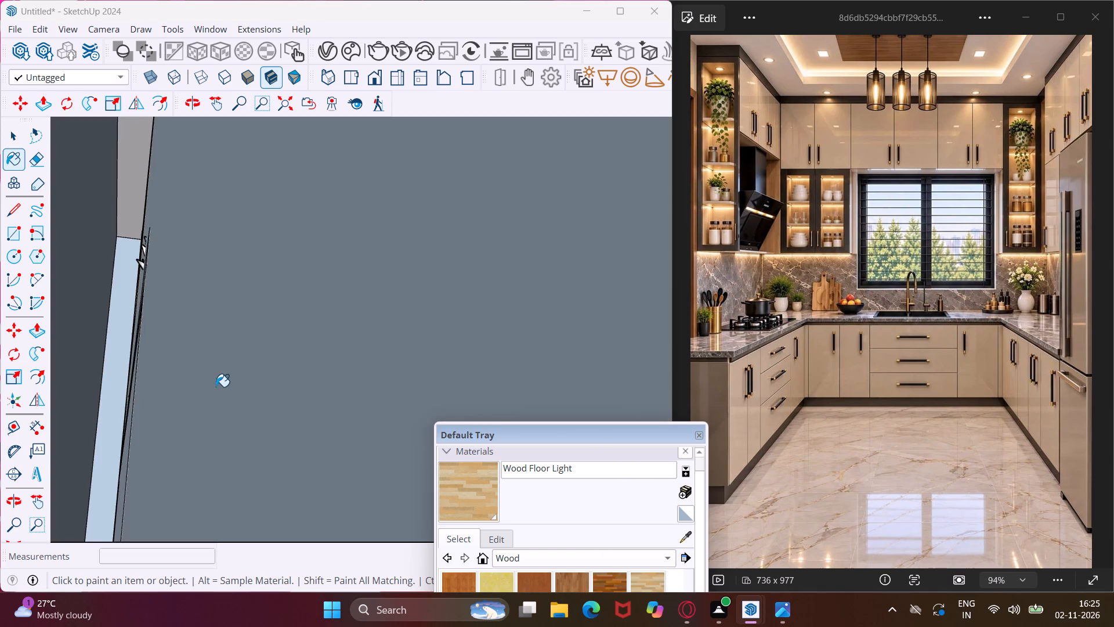
scroll(216, 387, "down", 19)
scroll(216, 387, "down", 14)
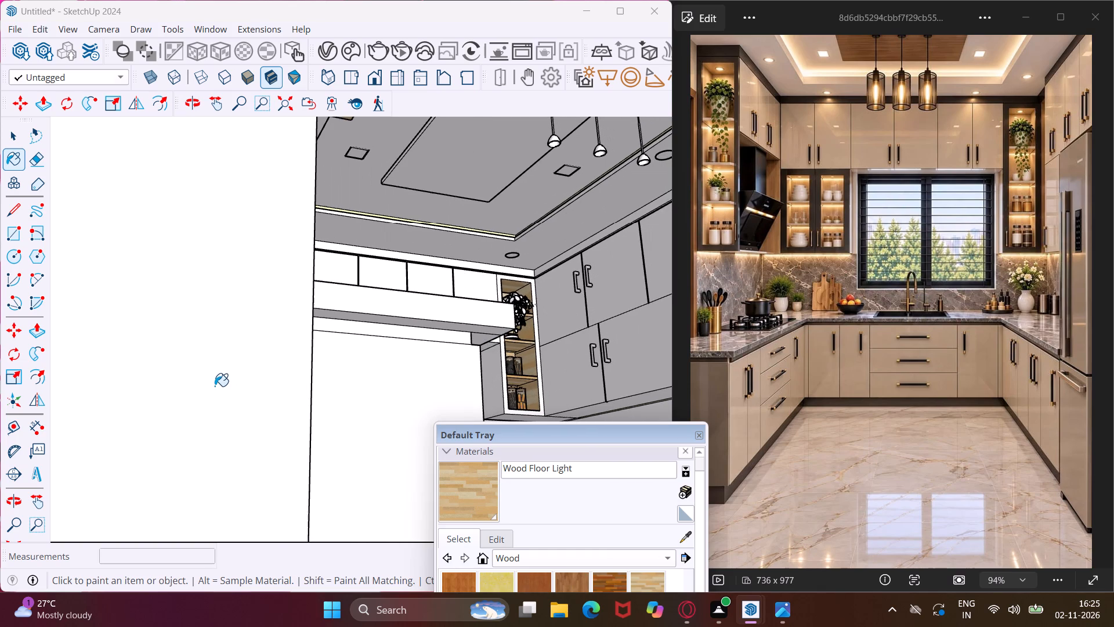
scroll(212, 387, "down", 18)
scroll(210, 400, "down", 12)
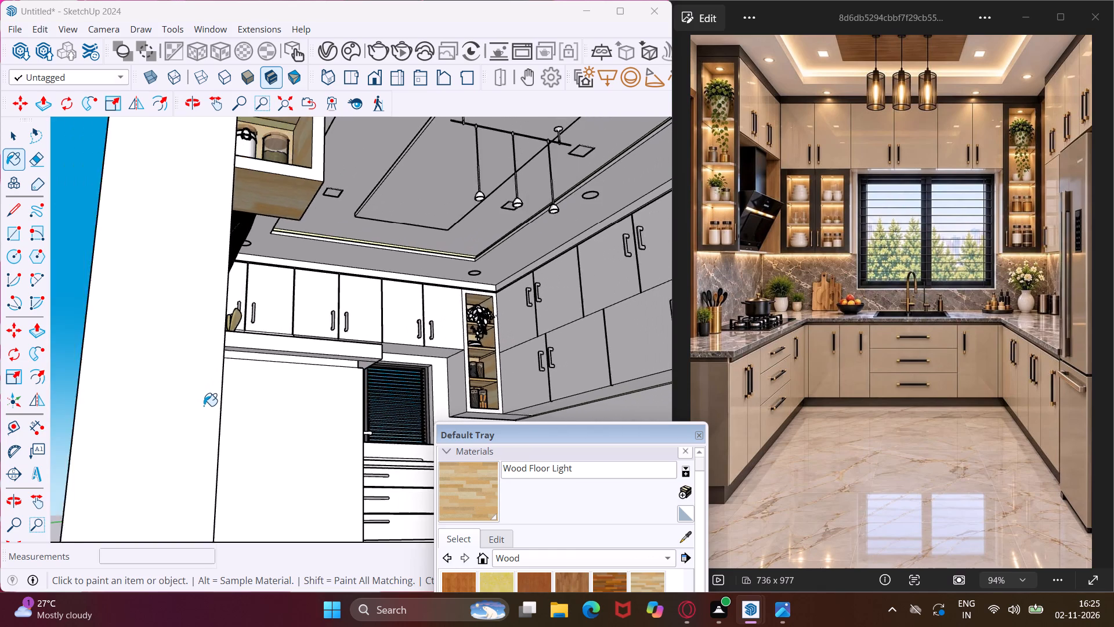
middle_click_drag(314, 319, 214, 351)
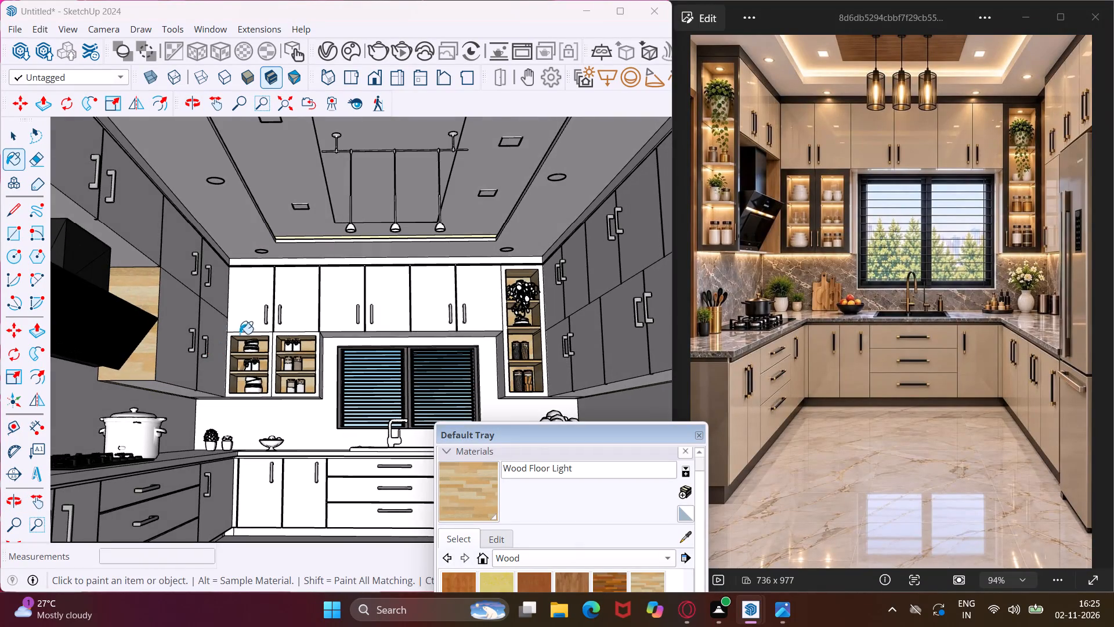
scroll(167, 405, "up", 3)
scroll(178, 356, "up", 9)
middle_click_drag(169, 397, 178, 339)
left_click(178, 344)
scroll(267, 467, "up", 2)
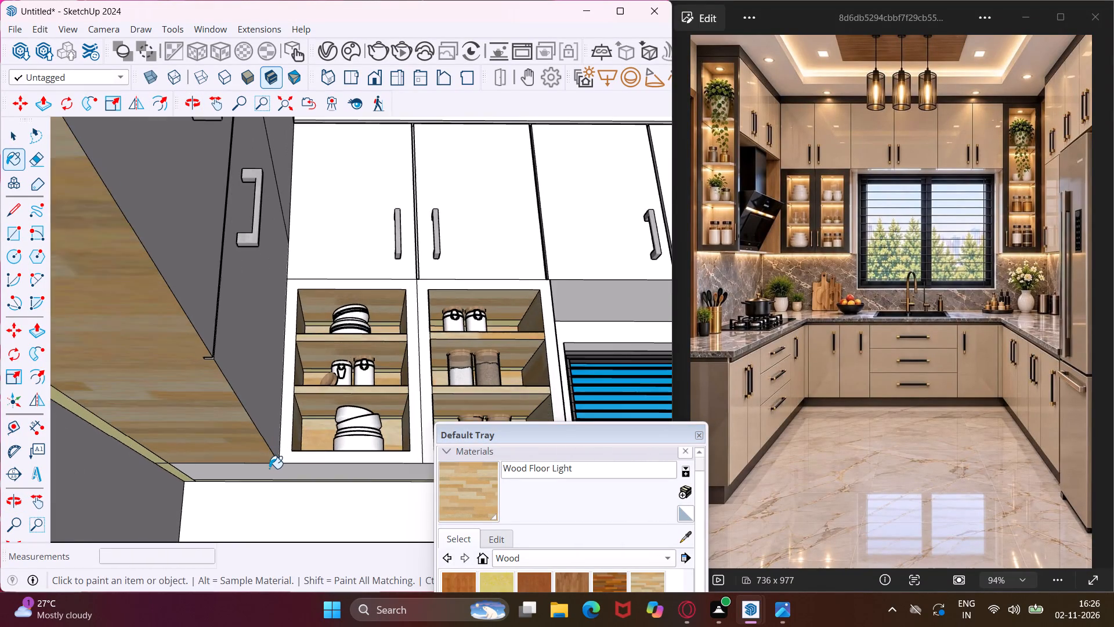
scroll(269, 469, "up", 4)
left_click(271, 469)
Paint the undersides of the wall cabinets opposite the hood and of the tall window-side shelf with Wood Floor Light.
middle_click_drag(245, 468, 161, 488)
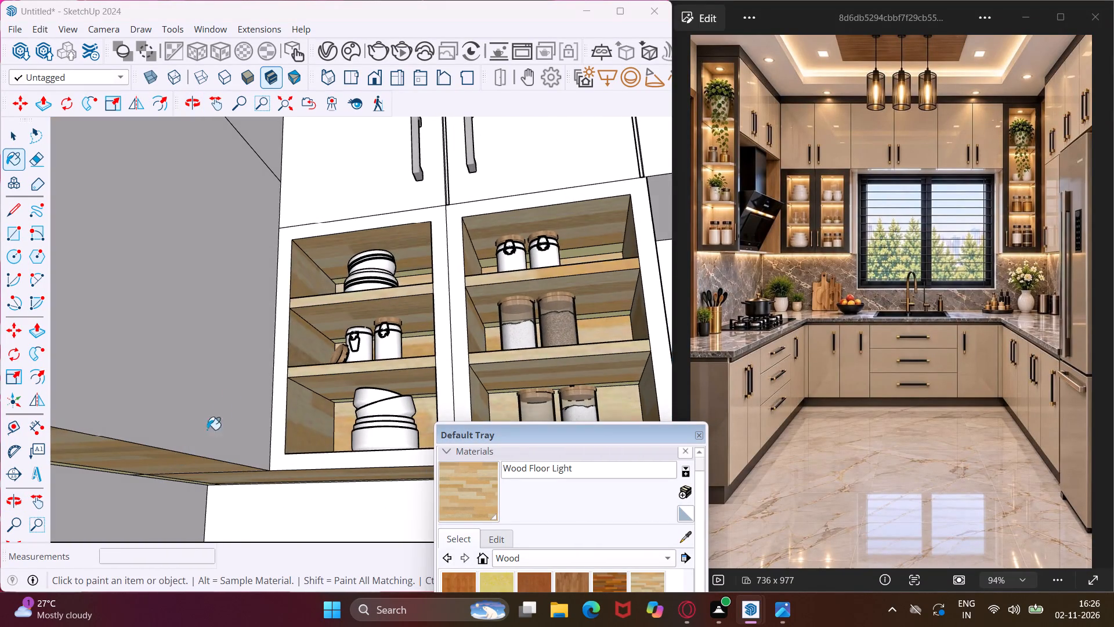
scroll(226, 406, "down", 19)
scroll(241, 388, "down", 3)
middle_click_drag(250, 391, 364, 422)
scroll(383, 384, "up", 8)
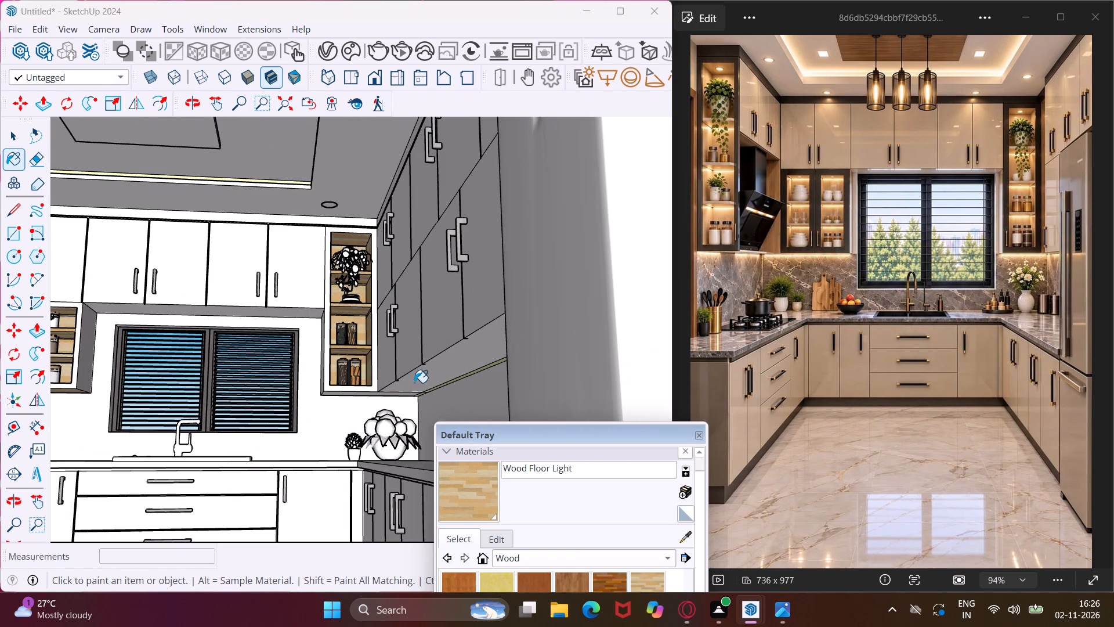
left_click(415, 382)
scroll(374, 402, "up", 7)
middle_click_drag(364, 391, 371, 345)
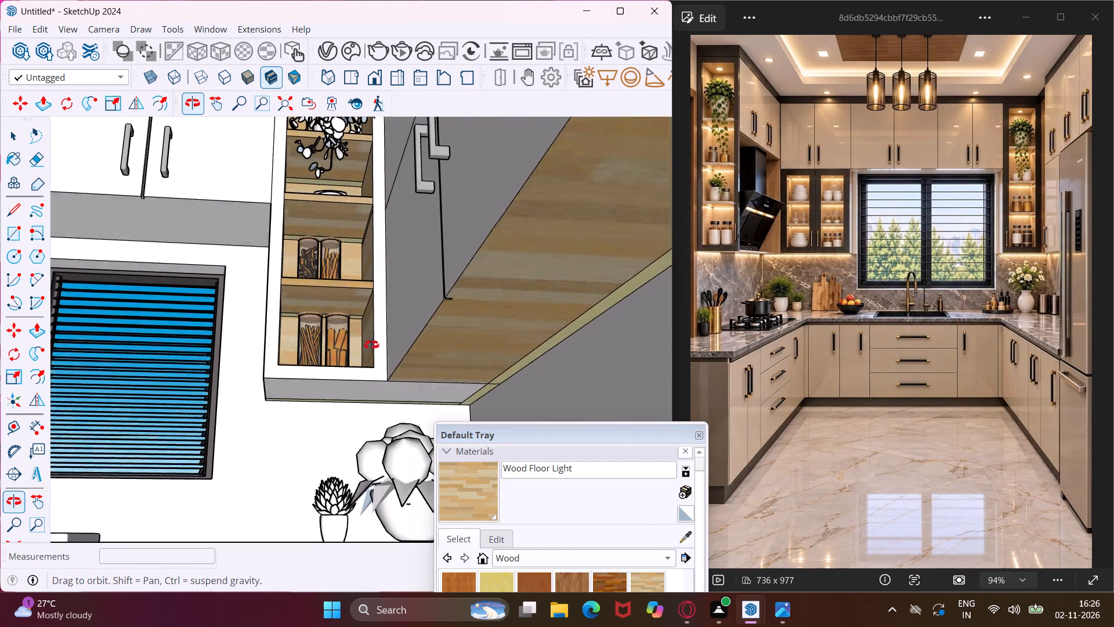
middle_click_drag(371, 345, 376, 337)
scroll(362, 374, "up", 4)
left_click(363, 385)
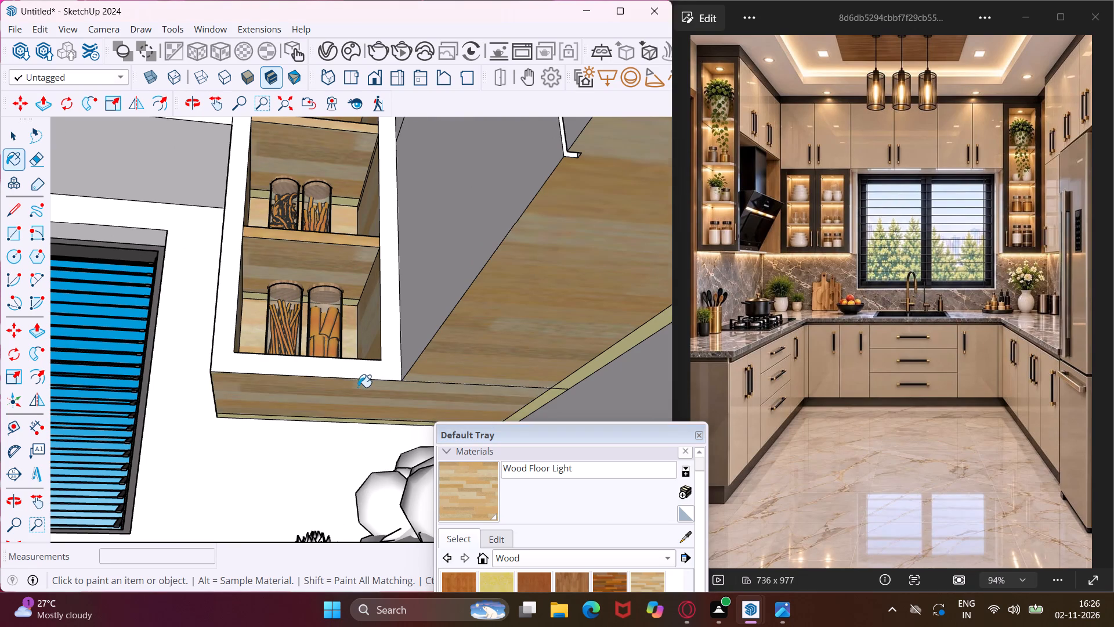
Paint the front frame of the tall open shelf beside the window with Color M07 from the Colors collection.
scroll(358, 387, "down", 1)
middle_click_drag(358, 389, 381, 469)
scroll(330, 469, "down", 9)
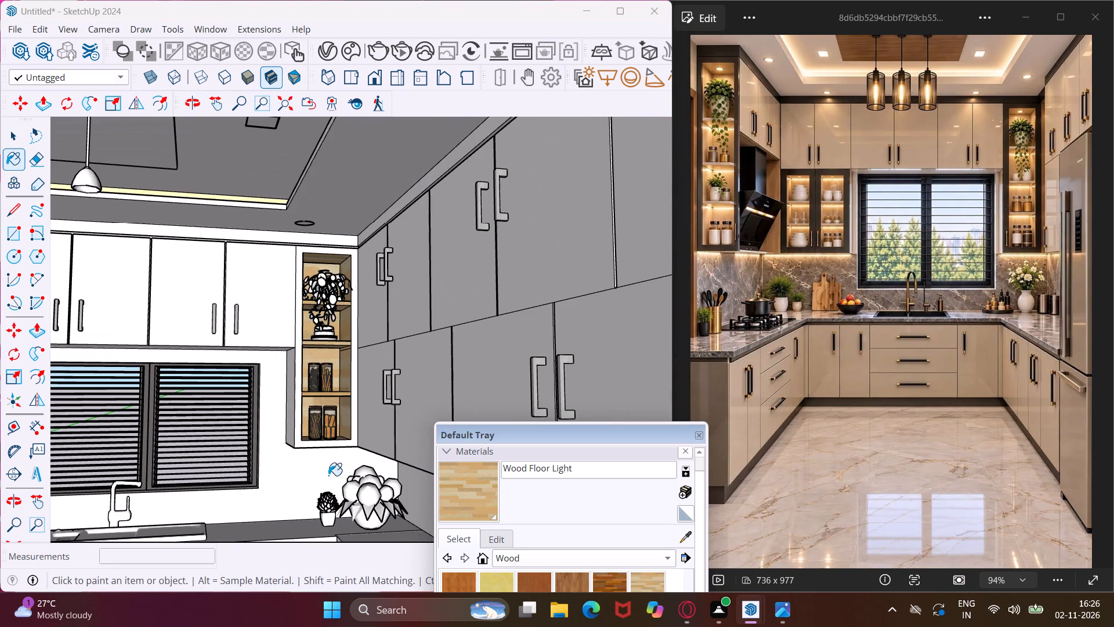
left_click(534, 558)
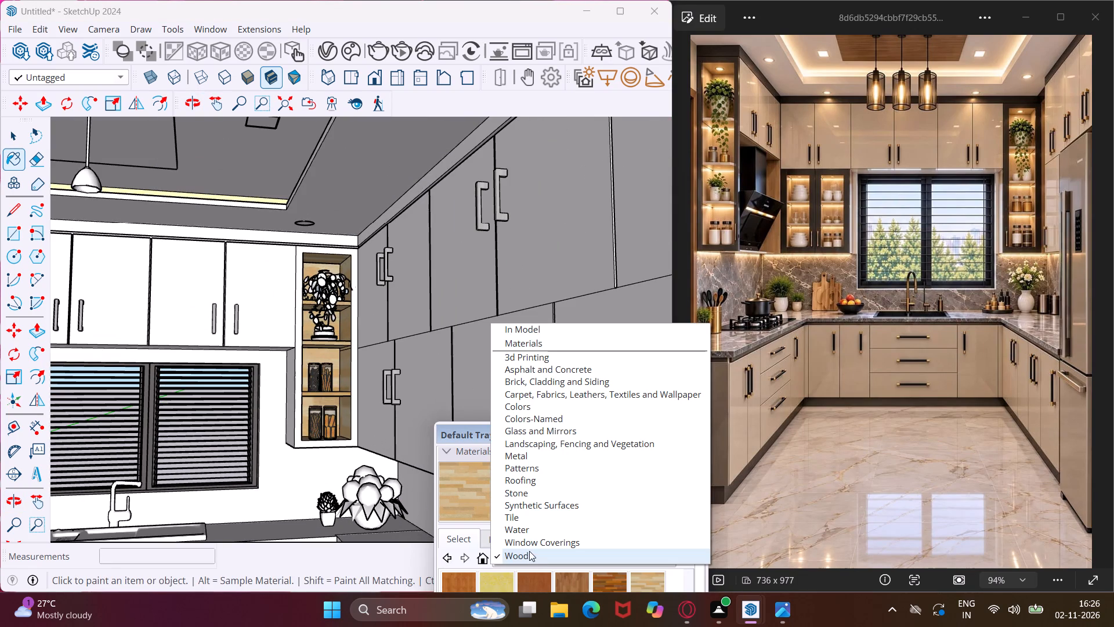
left_click(548, 410)
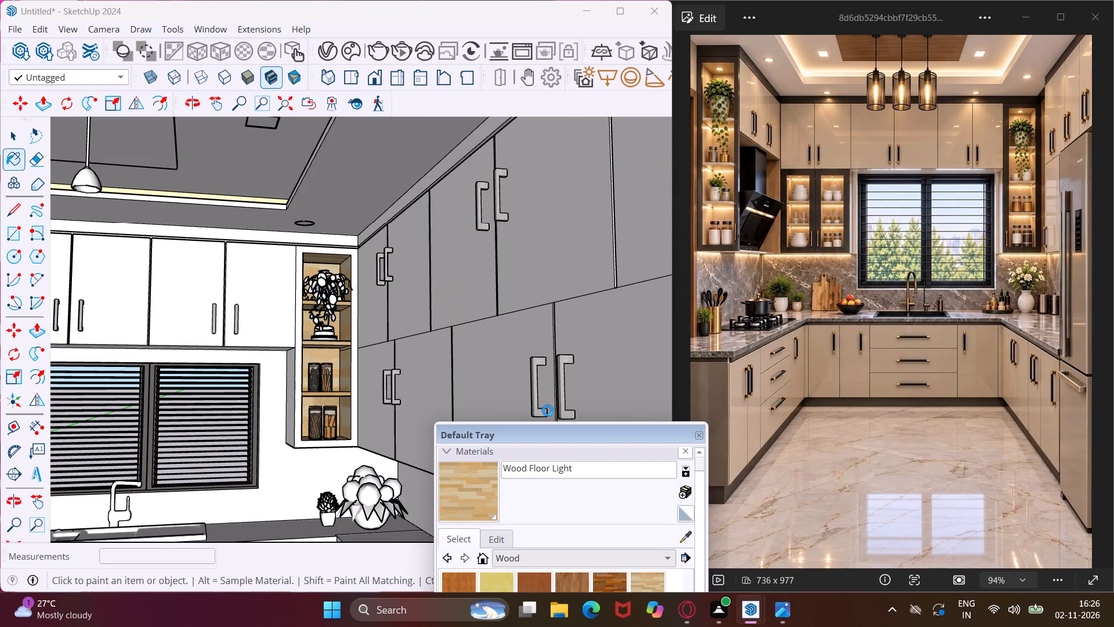
scroll(536, 520, "down", 8)
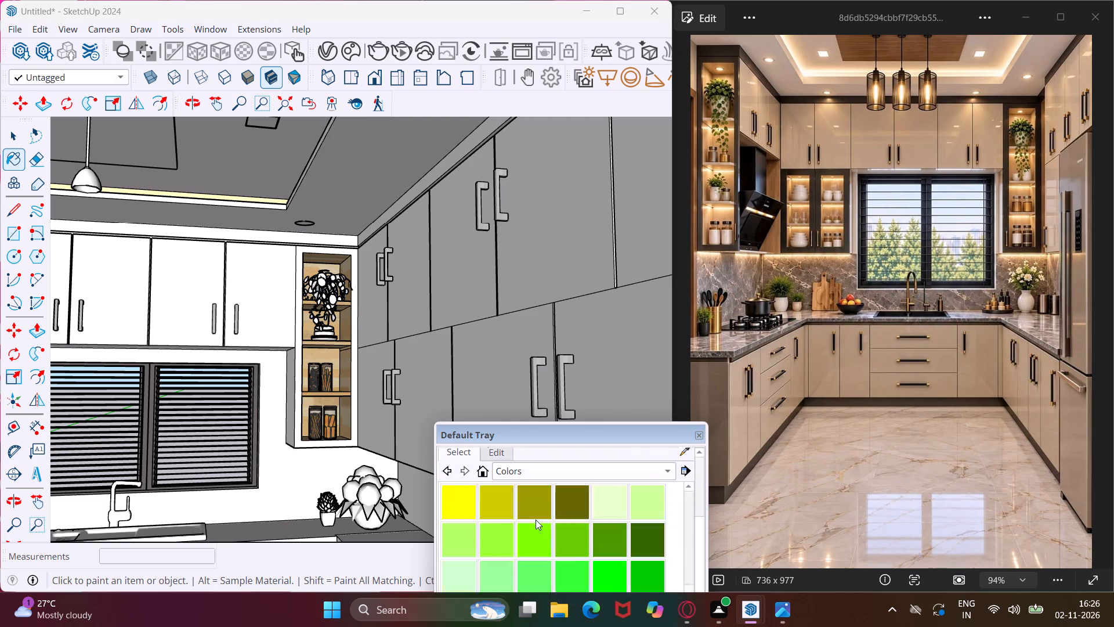
scroll(536, 520, "down", 13)
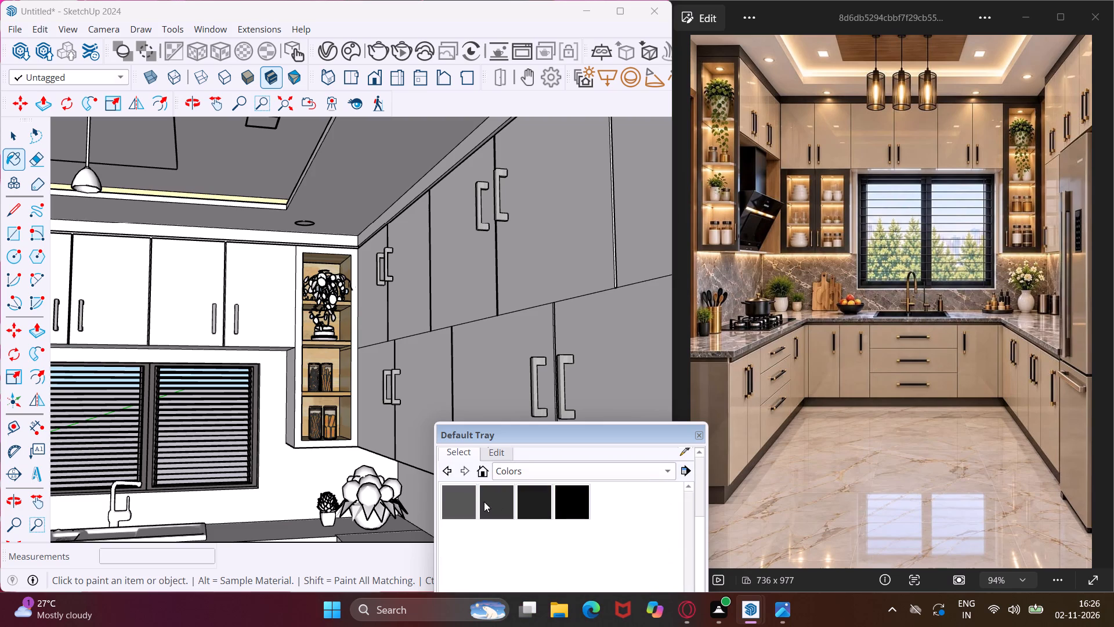
left_click(494, 502)
scroll(296, 232, "up", 5)
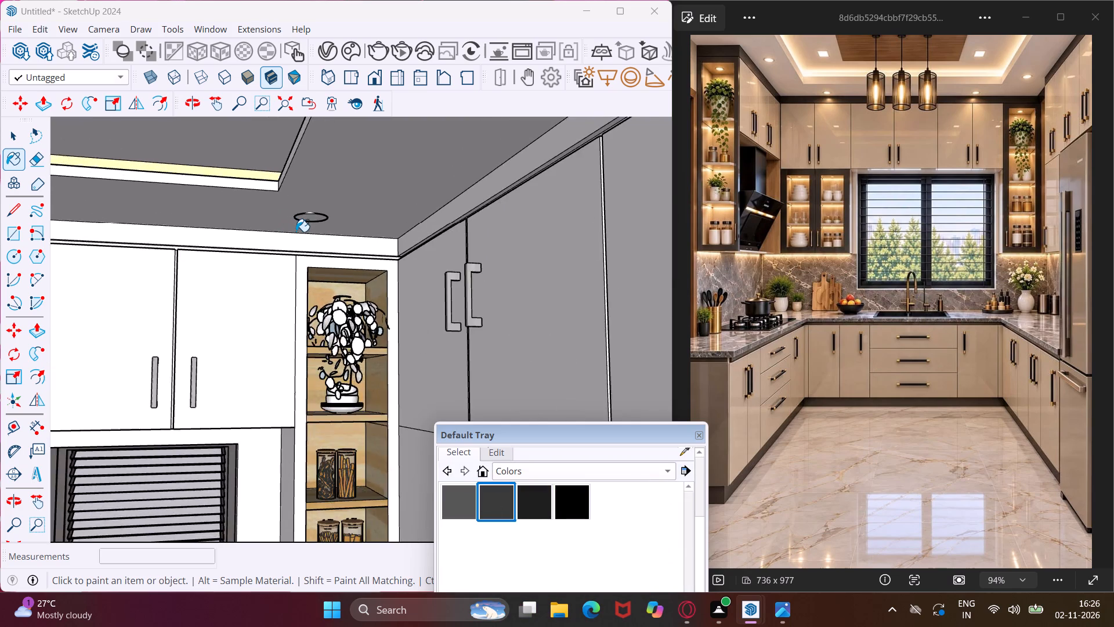
scroll(296, 232, "up", 10)
left_click(312, 315)
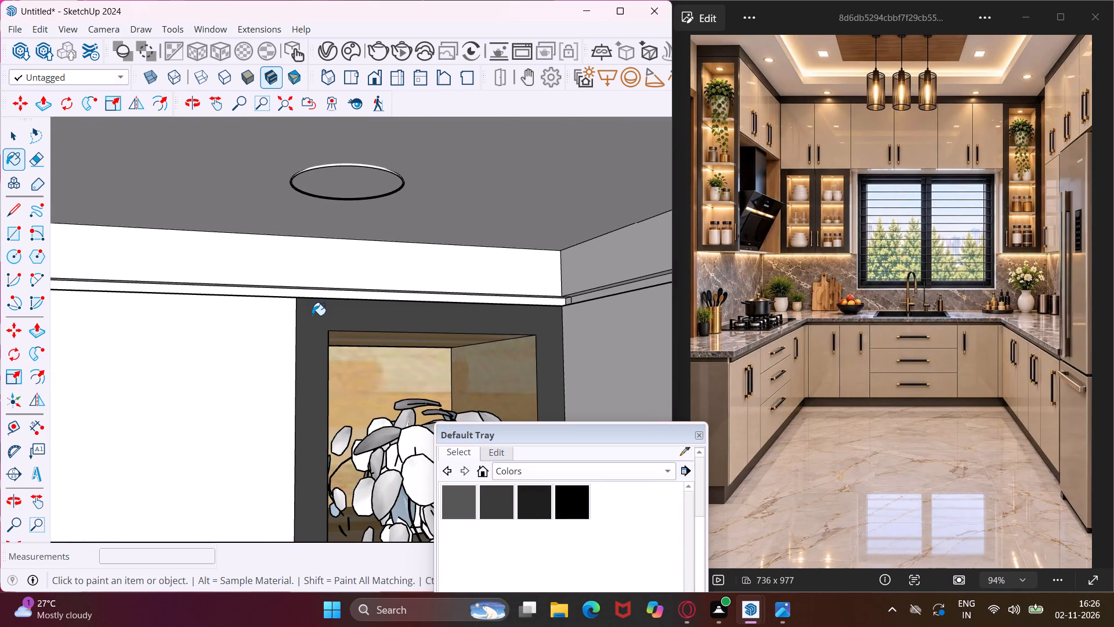
Paint the ceiling fascia and the trim strip above the back-wall cabinets with Color M07.
scroll(328, 280, "up", 4)
left_click(328, 278)
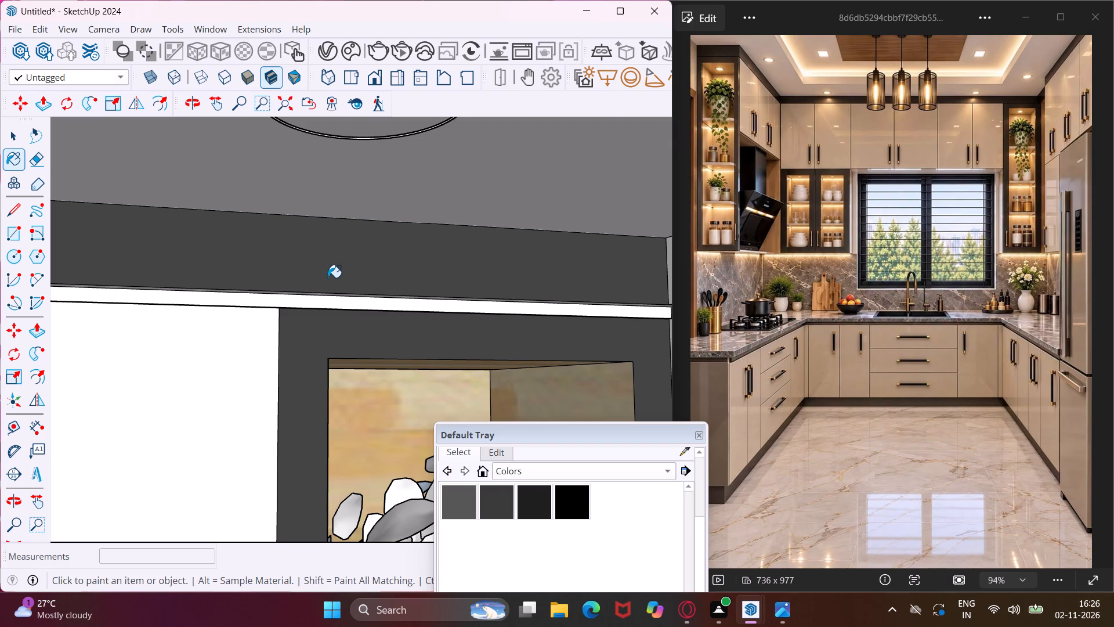
scroll(328, 290, "up", 3)
left_click(332, 302)
Paint the narrow edge faces along the trim strip above the back-wall cabinets with Color M07.
middle_click_drag(332, 305, 371, 355)
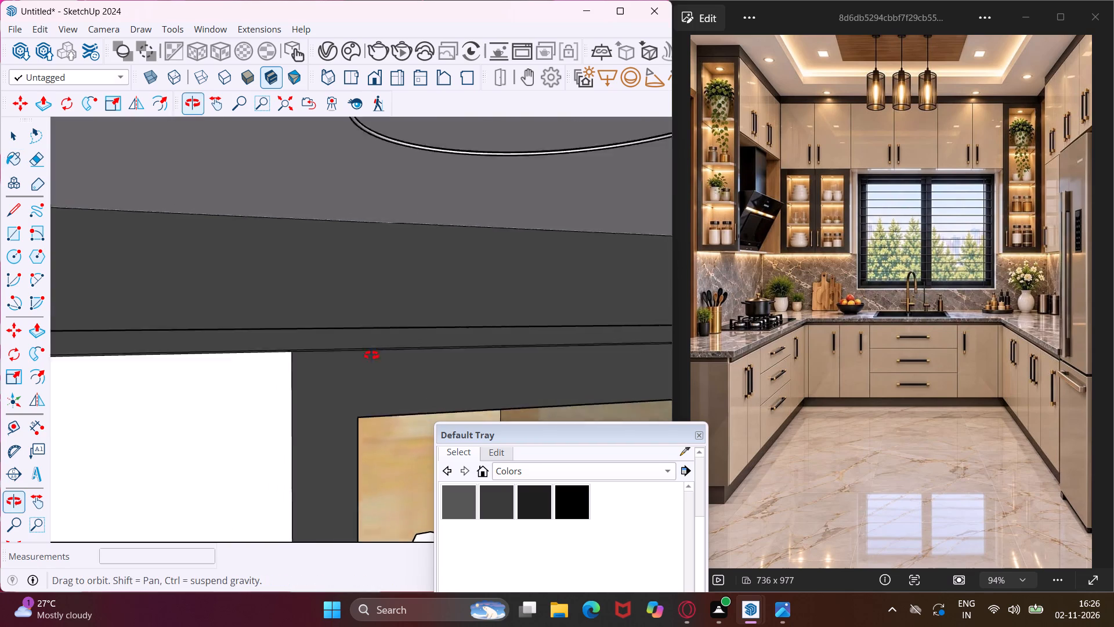
middle_click_drag(371, 355, 389, 381)
middle_click_drag(389, 381, 427, 232)
scroll(363, 327, "down", 7)
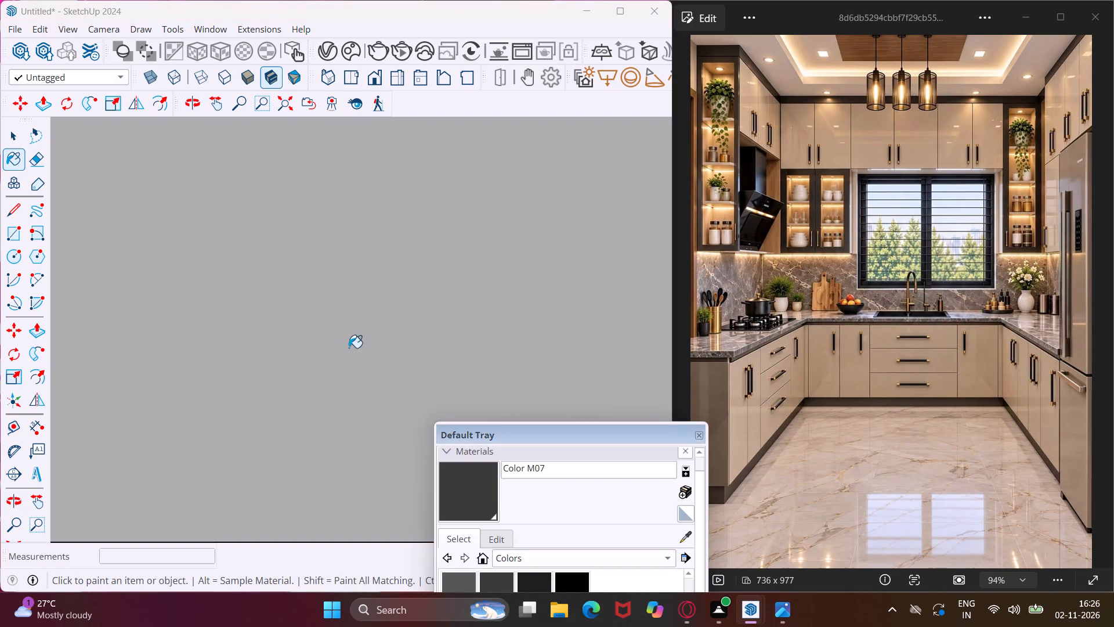
scroll(349, 348, "down", 12)
scroll(315, 384, "down", 20)
scroll(315, 384, "down", 3)
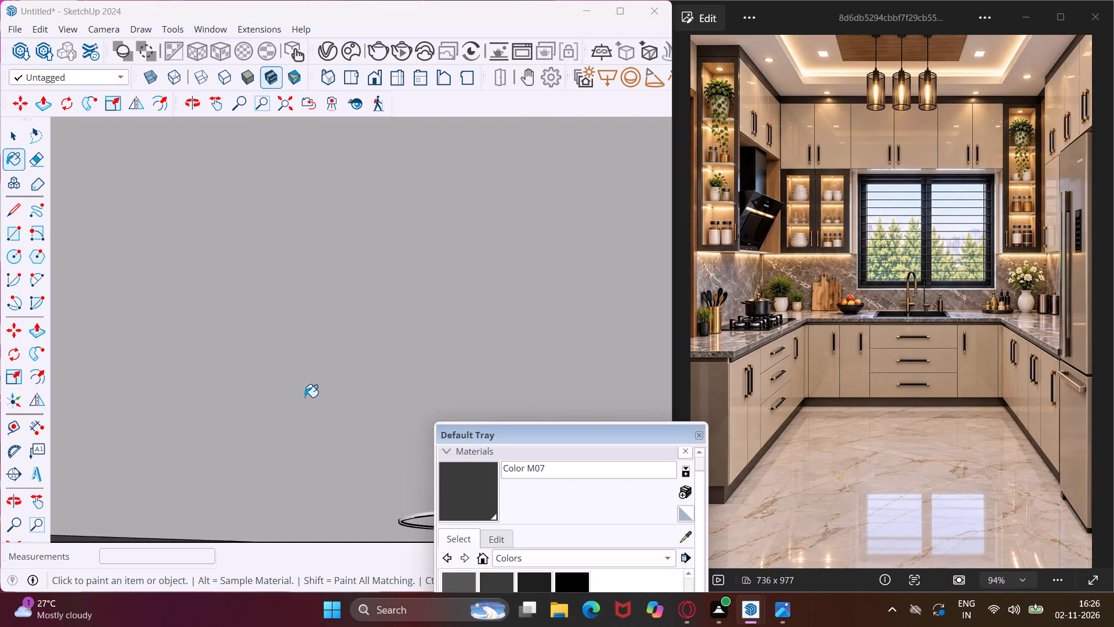
scroll(305, 397, "down", 20)
scroll(305, 397, "down", 10)
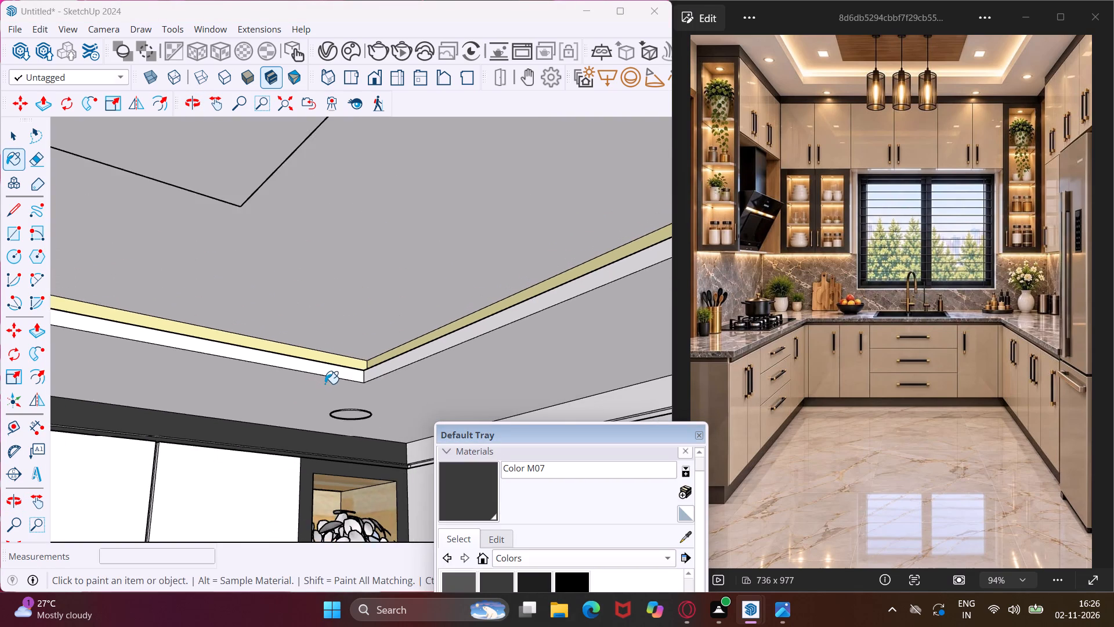
scroll(325, 383, "down", 5)
middle_click_drag(320, 425, 320, 459)
scroll(320, 424, "up", 6)
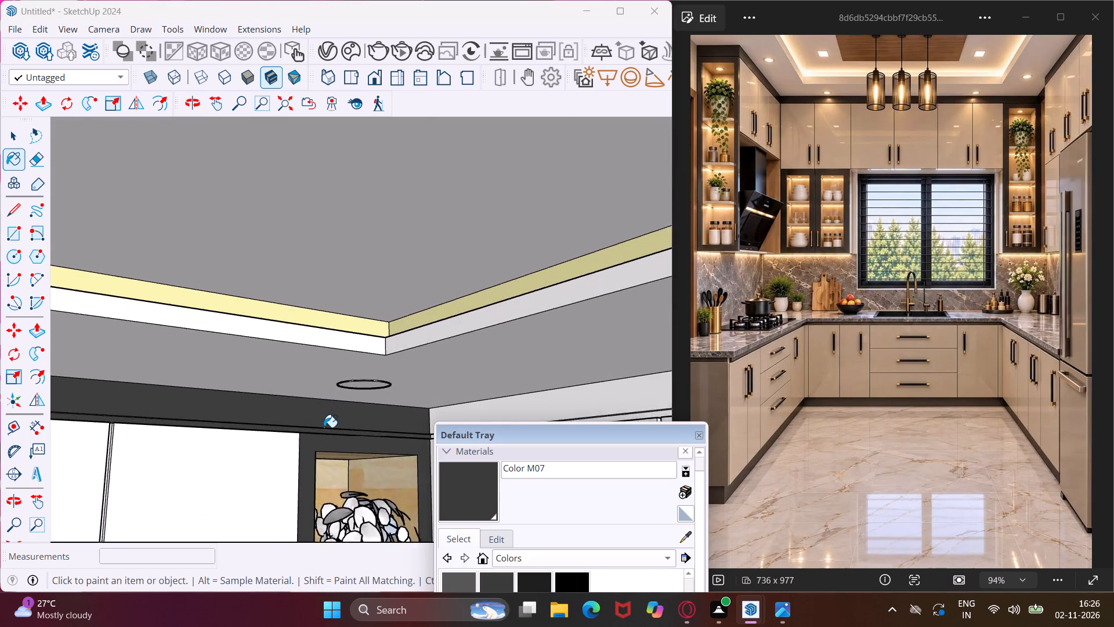
scroll(324, 427, "up", 20)
scroll(324, 427, "up", 1)
left_click(321, 433)
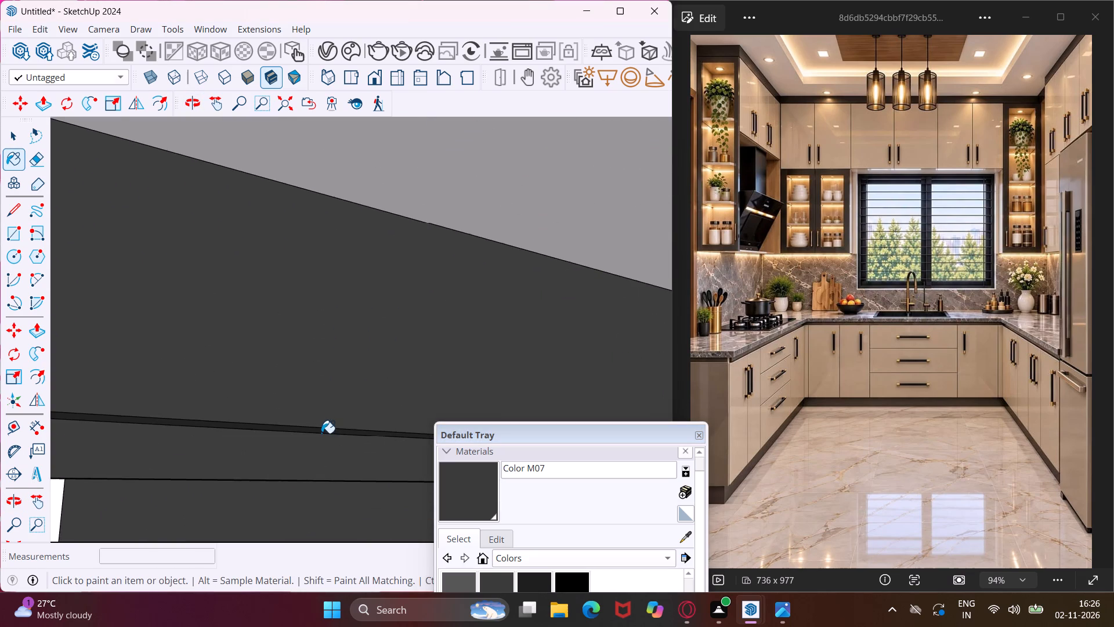
middle_click_drag(321, 433, 398, 462)
scroll(389, 446, "up", 3)
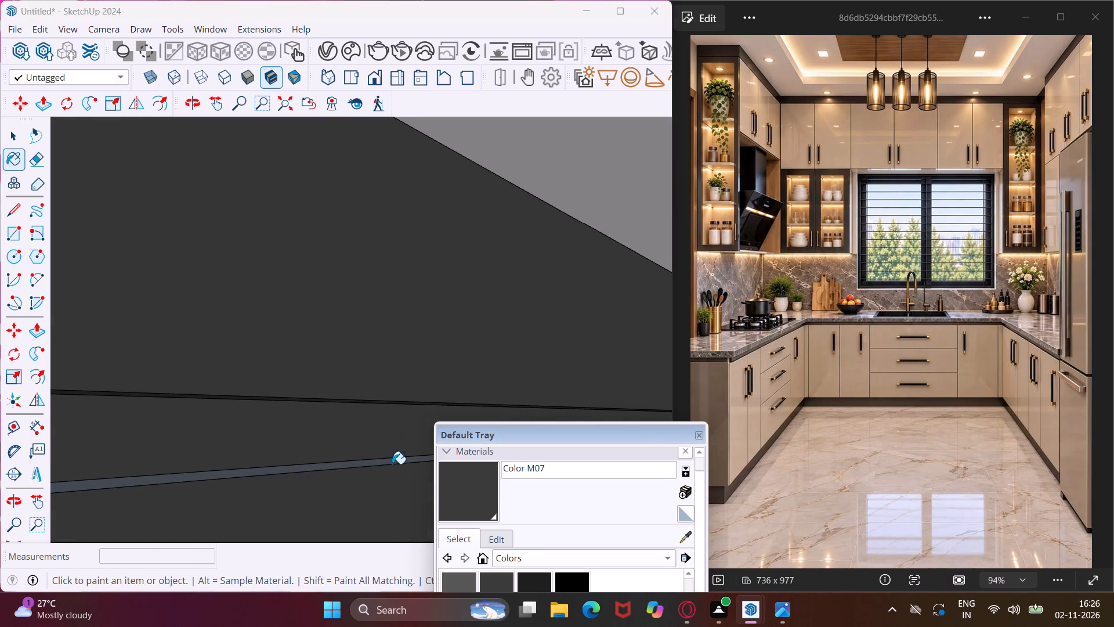
left_click(392, 464)
Paint the trim strip, its short corner piece and its narrow ledge above the fridge-side wall cabinets with Color M07.
scroll(280, 435, "down", 5)
middle_click_drag(305, 419, 238, 399)
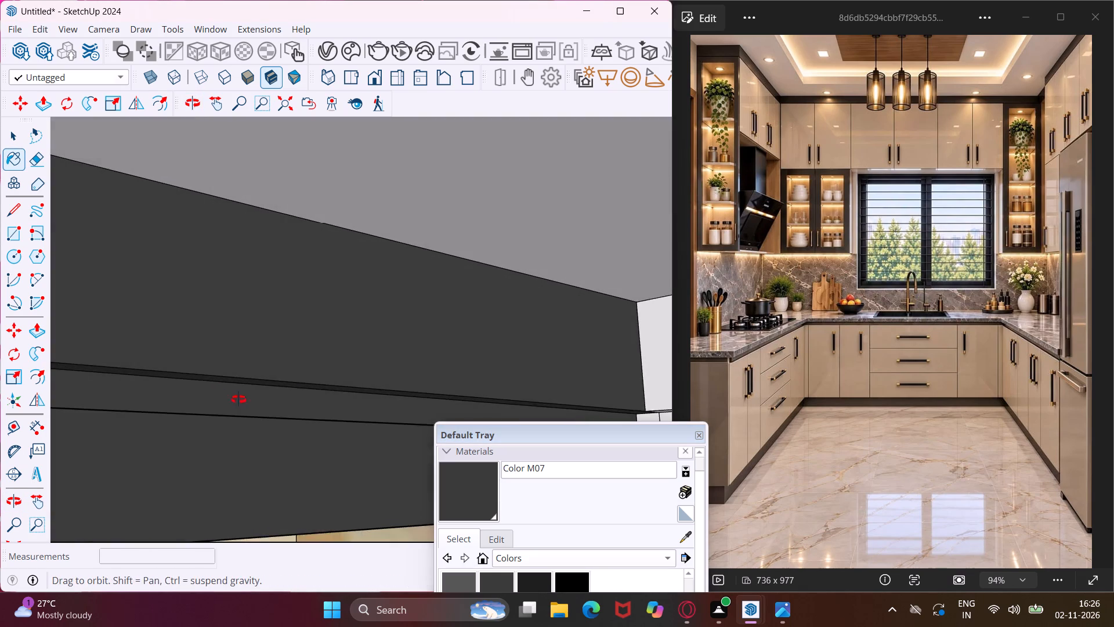
middle_click_drag(238, 399, 238, 399)
scroll(191, 393, "down", 8)
scroll(487, 409, "up", 8)
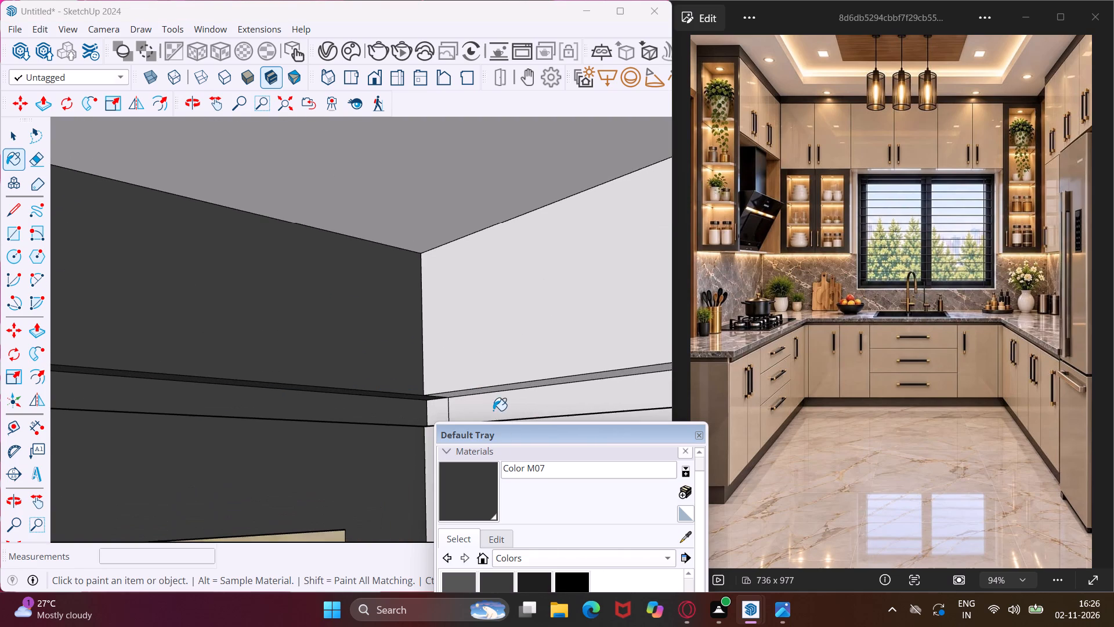
left_click(493, 410)
left_click(447, 409)
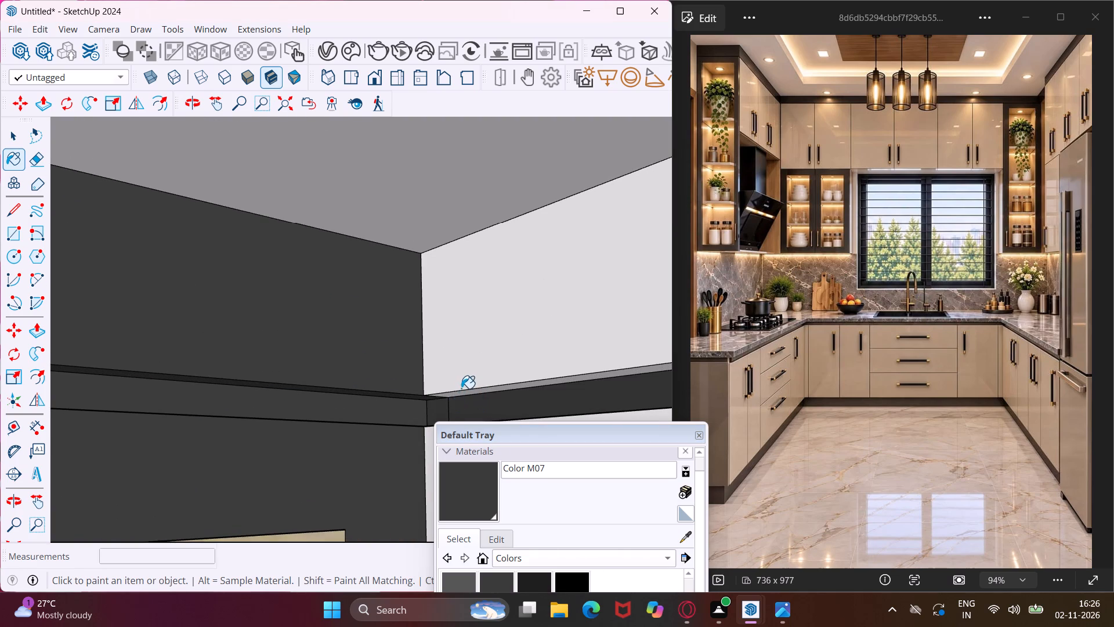
scroll(462, 386, "up", 3)
left_click(457, 397)
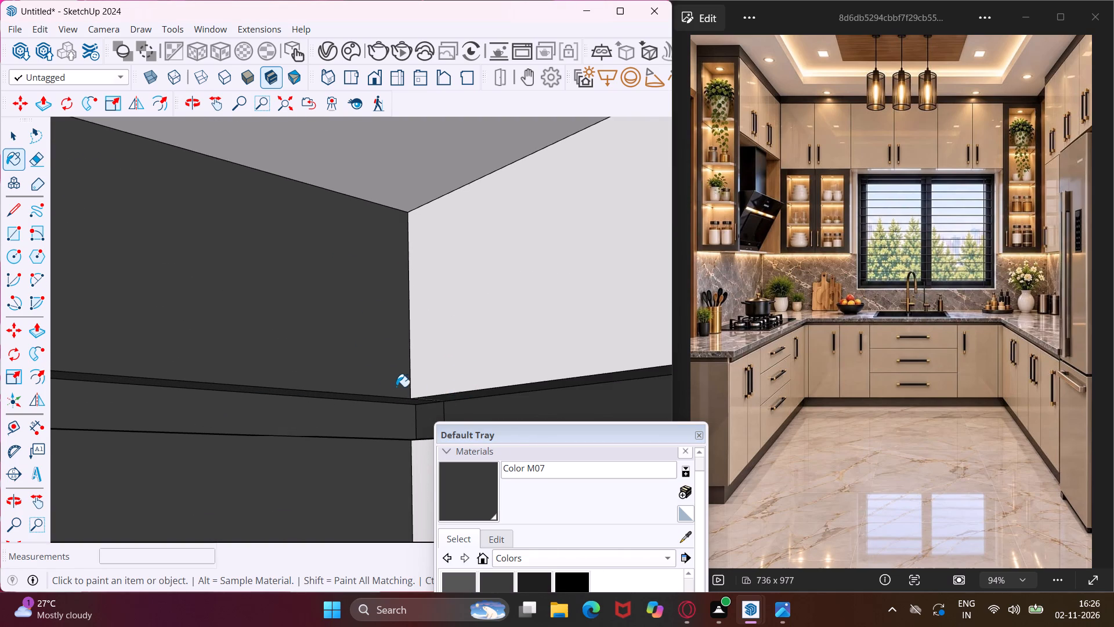
Paint the ceiling fascia above the fridge-side wall cabinets and the thin trim face beneath it with Color M07.
scroll(385, 384, "down", 16)
middle_click_drag(401, 380, 402, 409)
scroll(407, 399, "up", 11)
left_click(428, 323)
middle_click_drag(425, 368, 424, 373)
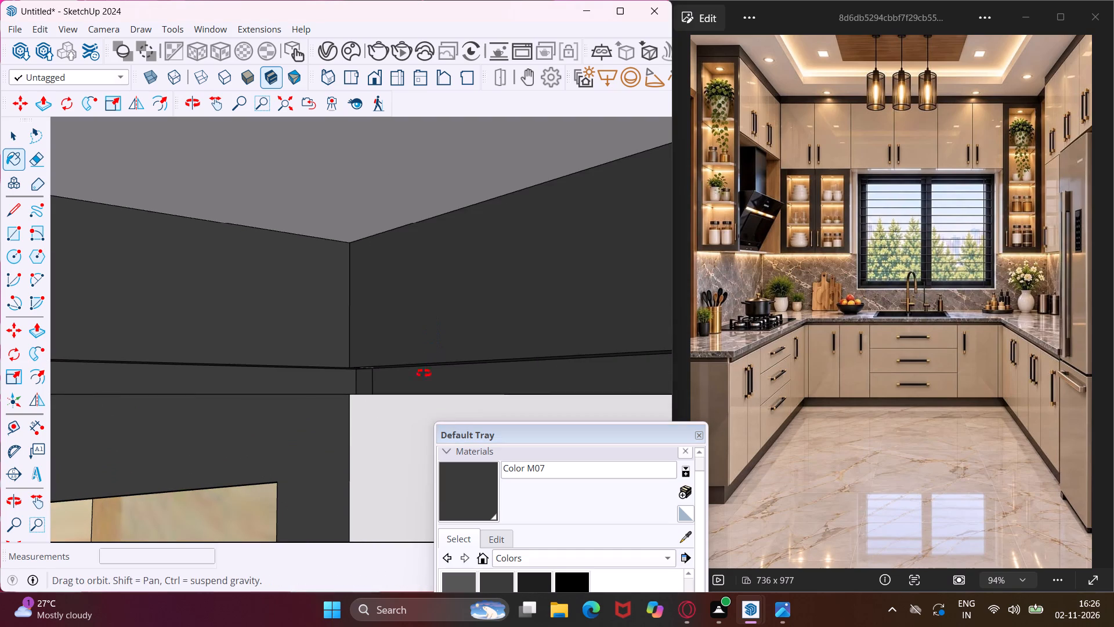
middle_click_drag(424, 373, 393, 404)
scroll(393, 404, "up", 3)
left_click(391, 409)
Paint the end faces of the fascia and trim strip above the last fridge-side wall cabinet with Color M07.
middle_click_drag(391, 409, 407, 339)
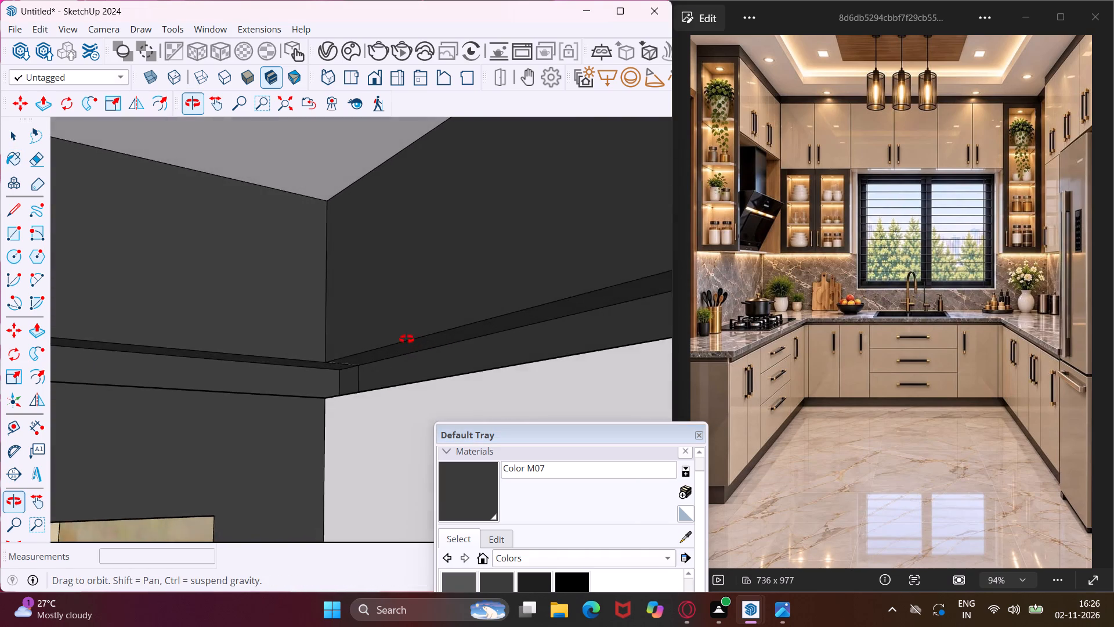
middle_click_drag(407, 339, 481, 326)
scroll(396, 344, "up", 1)
scroll(268, 349, "down", 13)
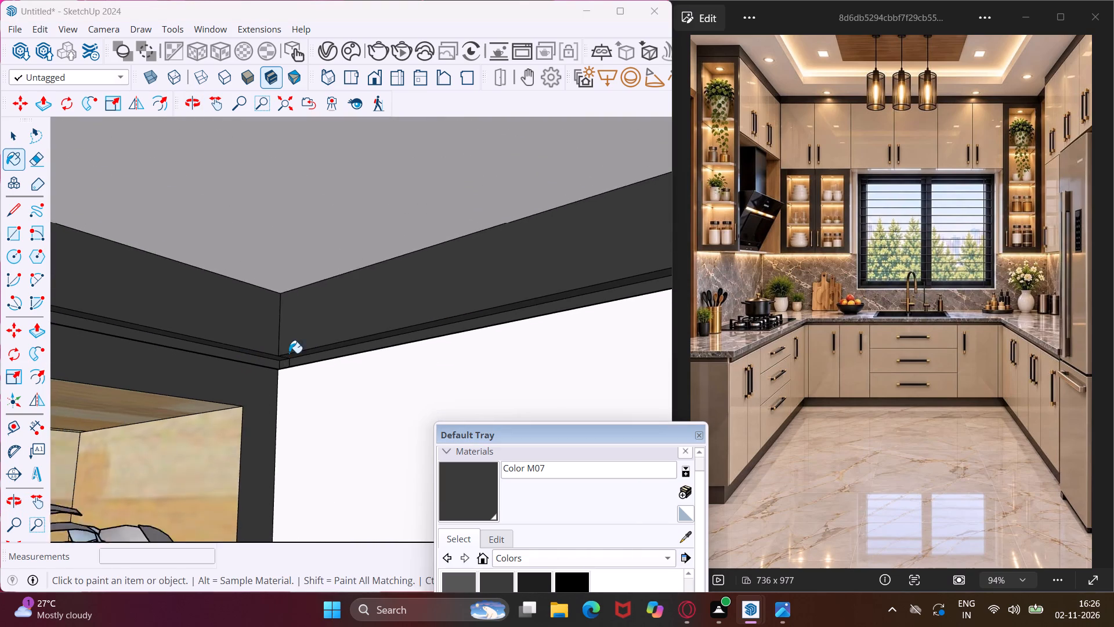
scroll(289, 353, "down", 4)
middle_click_drag(440, 318, 301, 345)
scroll(301, 345, "down", 10)
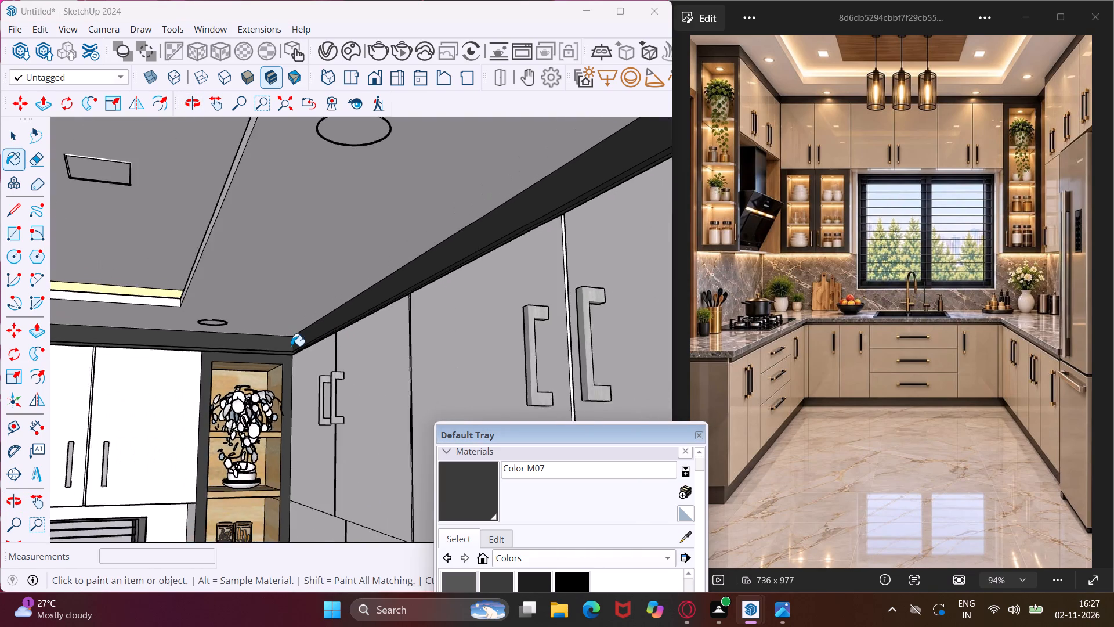
scroll(291, 346, "down", 10)
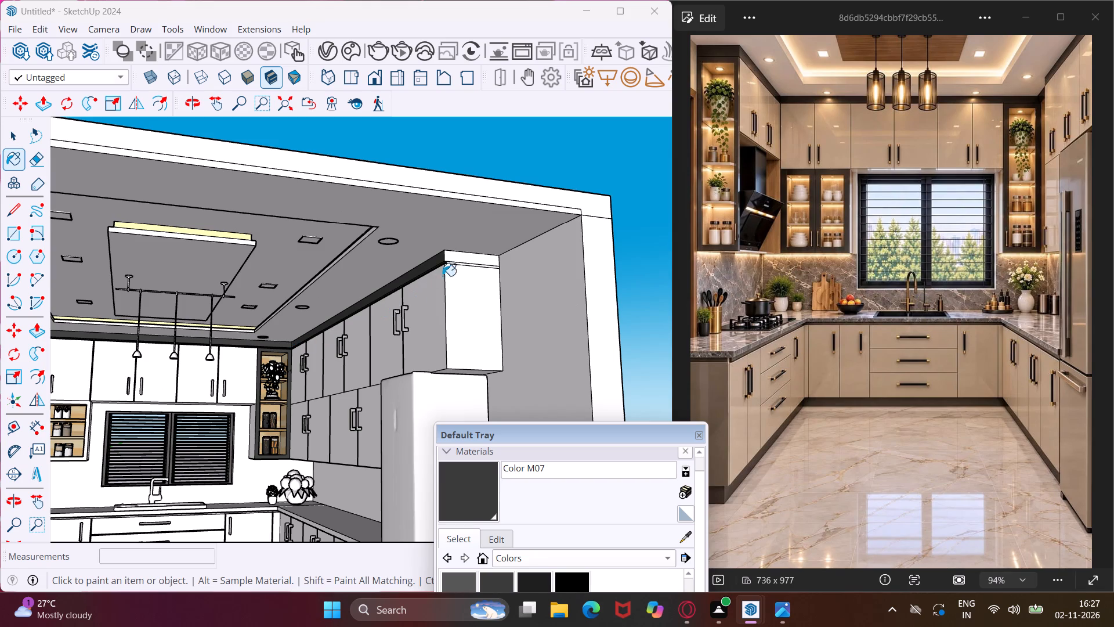
scroll(447, 271, "up", 14)
left_click(449, 251)
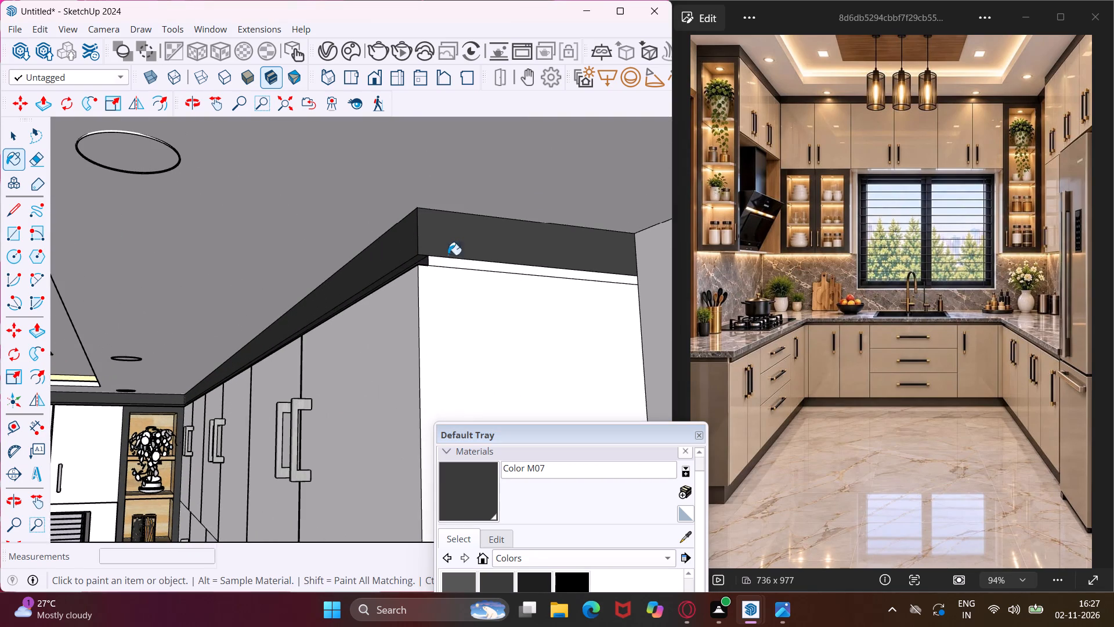
left_click(448, 264)
scroll(469, 250, "down", 7)
scroll(500, 212, "down", 10)
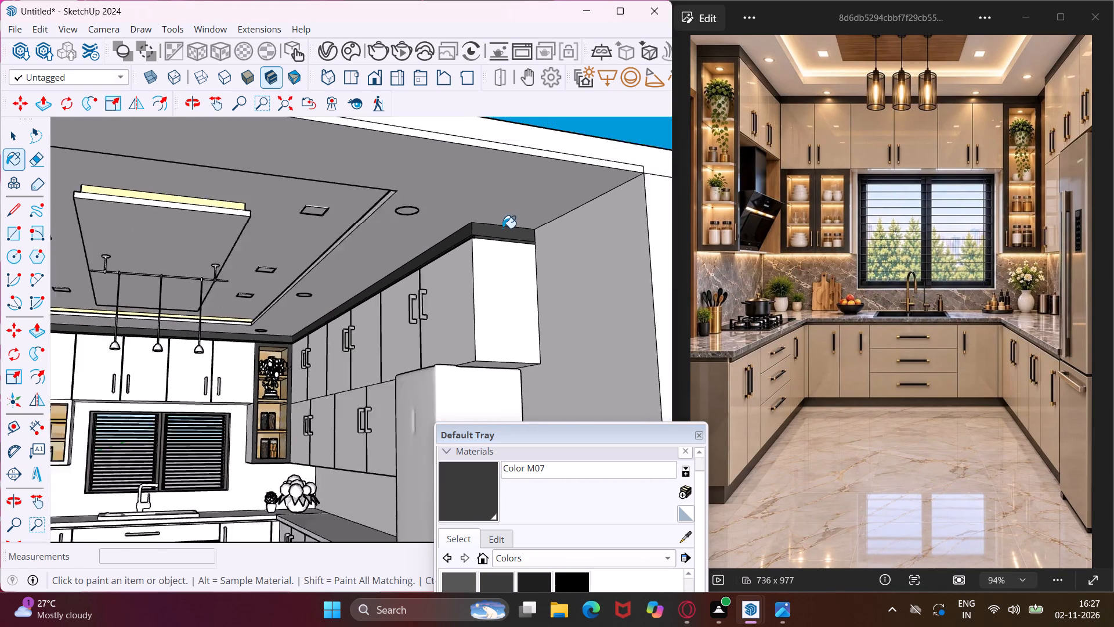
Paint the front and side faces of the ceiling fascia and trim strip above the open display shelf unit with Color M07.
scroll(502, 228, "down", 11)
middle_click_drag(342, 242, 233, 300)
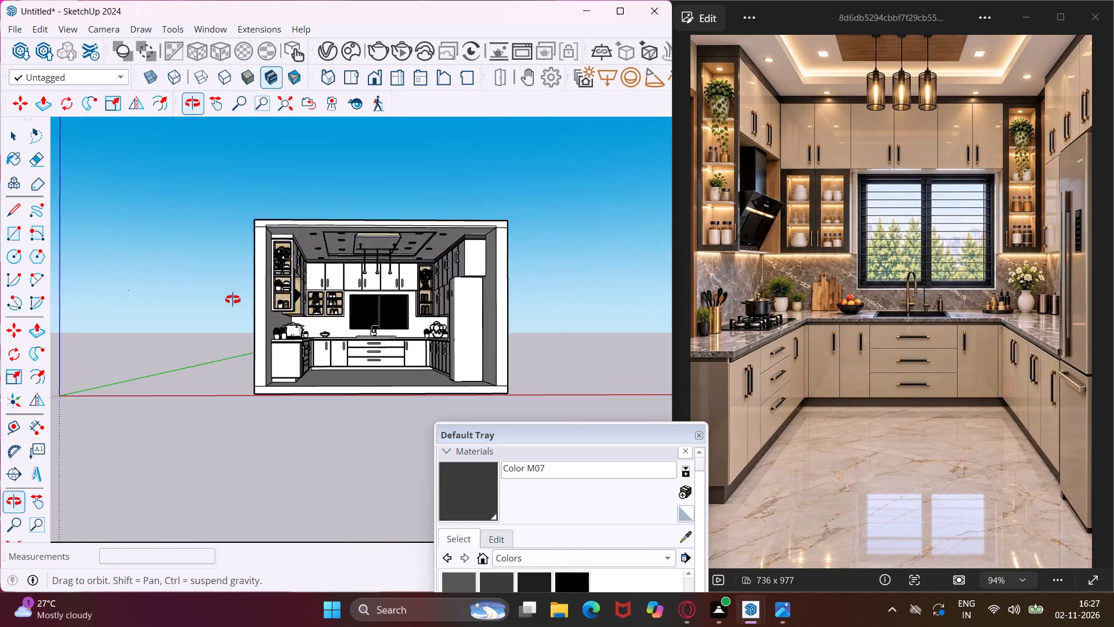
middle_click_drag(233, 300, 218, 310)
scroll(269, 265, "up", 11)
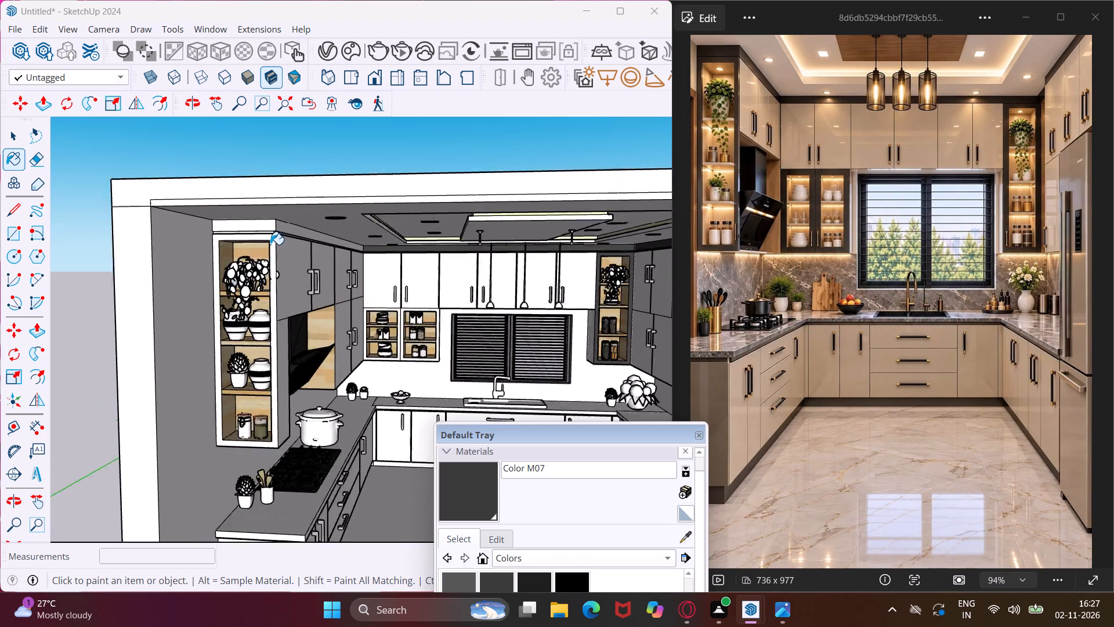
scroll(270, 244, "up", 12)
left_click(263, 220)
left_click(298, 218)
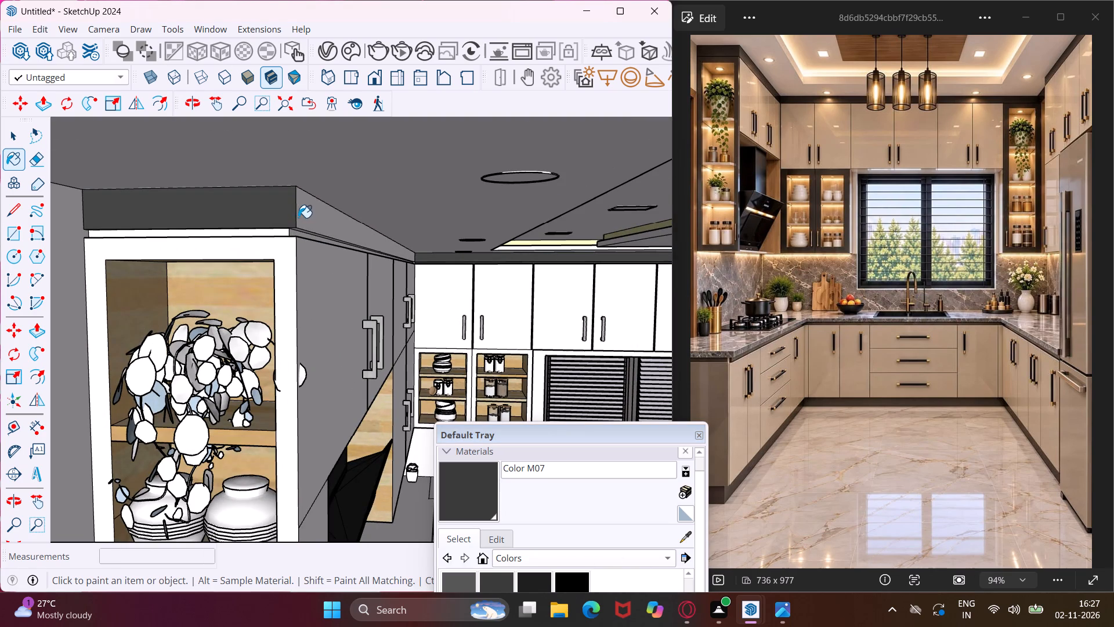
scroll(298, 237, "up", 12)
left_click(280, 229)
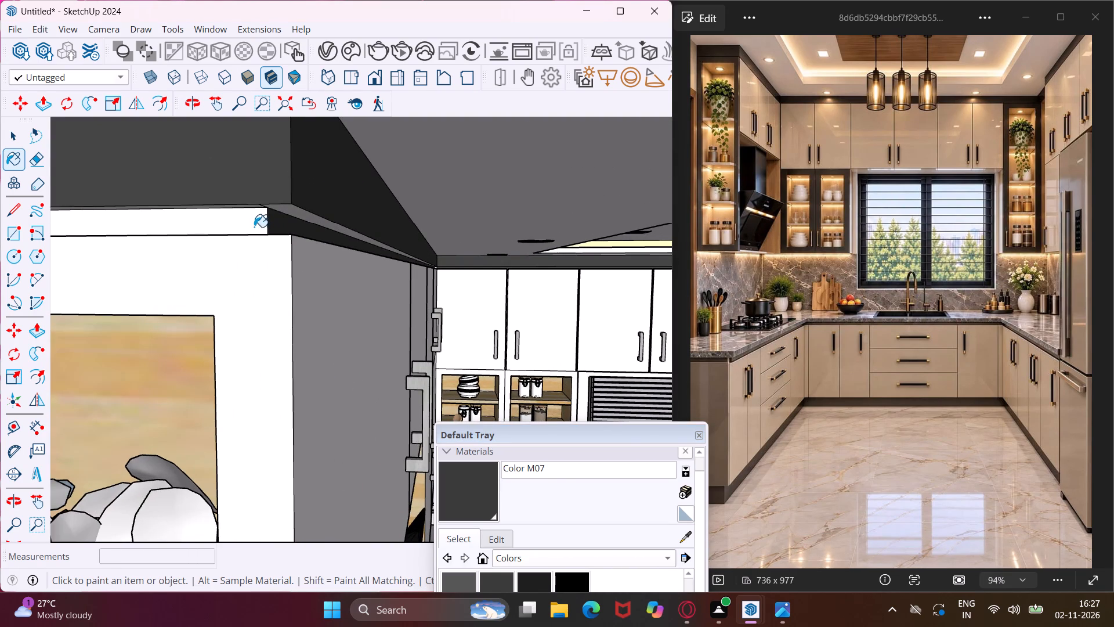
left_click(254, 227)
Paint the ledge under the display unit's fascia and the narrow faces beneath its trim strip with Color M07.
scroll(259, 218, "up", 3)
middle_click_drag(264, 204, 231, 189)
scroll(243, 193, "up", 4)
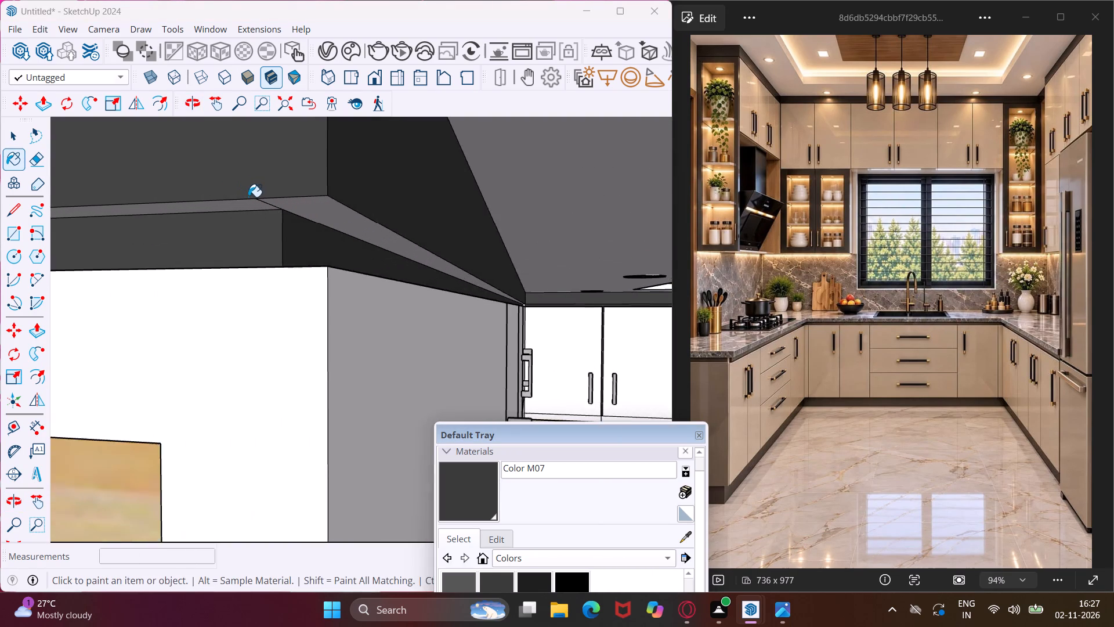
scroll(248, 197, "up", 4)
left_click(254, 204)
left_click(298, 206)
middle_click_drag(313, 233, 310, 271)
left_click(343, 287)
left_click(266, 290)
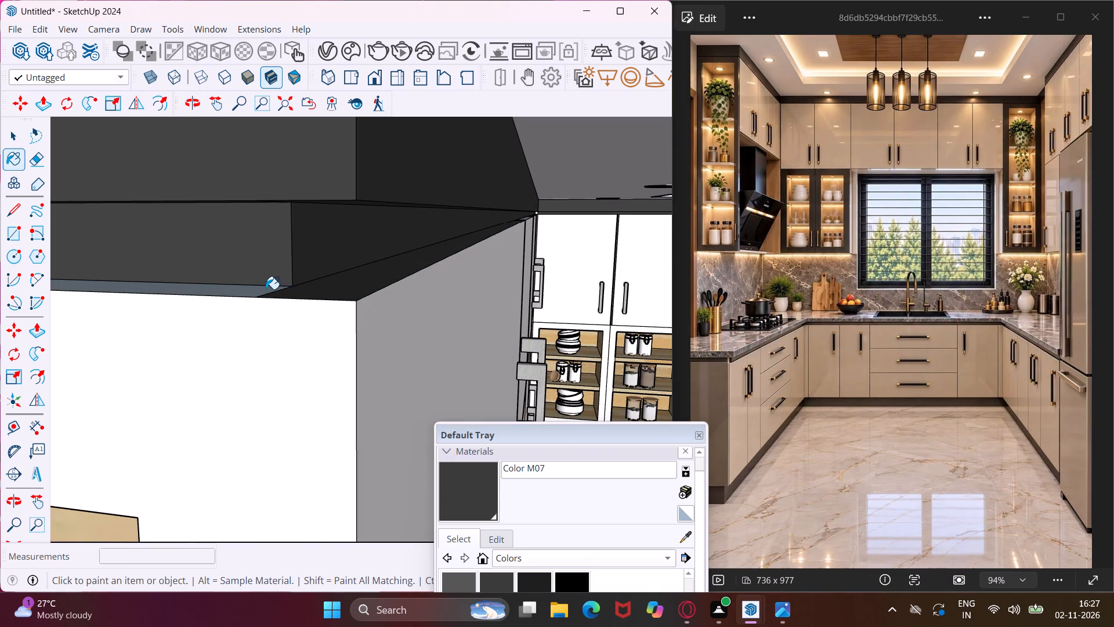
Paint the narrow underside faces of the trim strip above the first hood-side wall cabinets with Color M07.
scroll(255, 285, "down", 11)
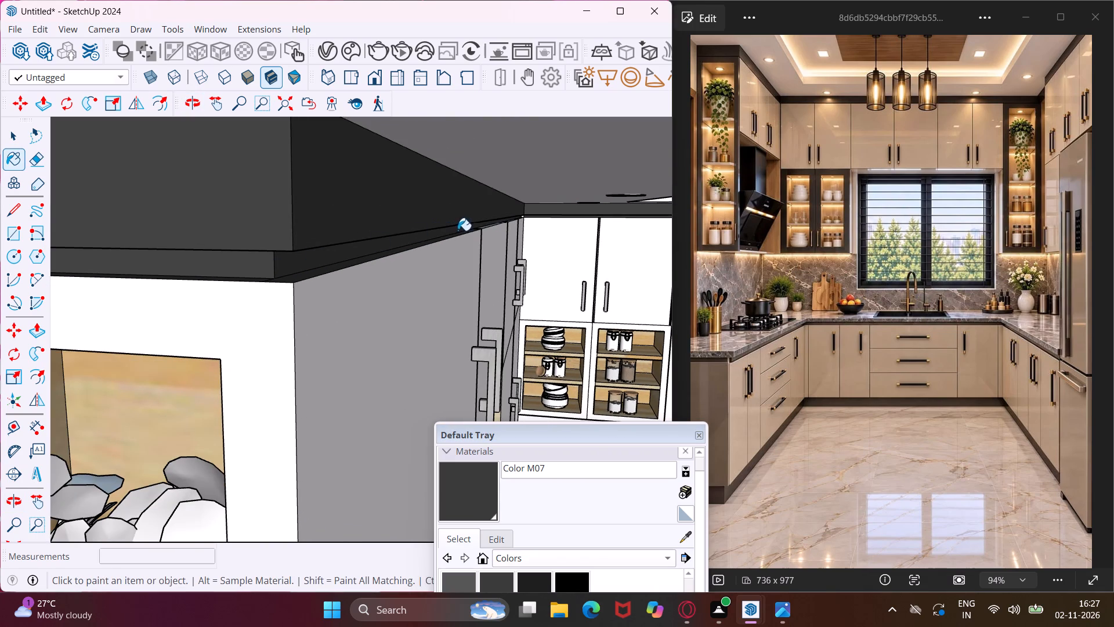
scroll(490, 219, "up", 8)
middle_click_drag(484, 212, 475, 229)
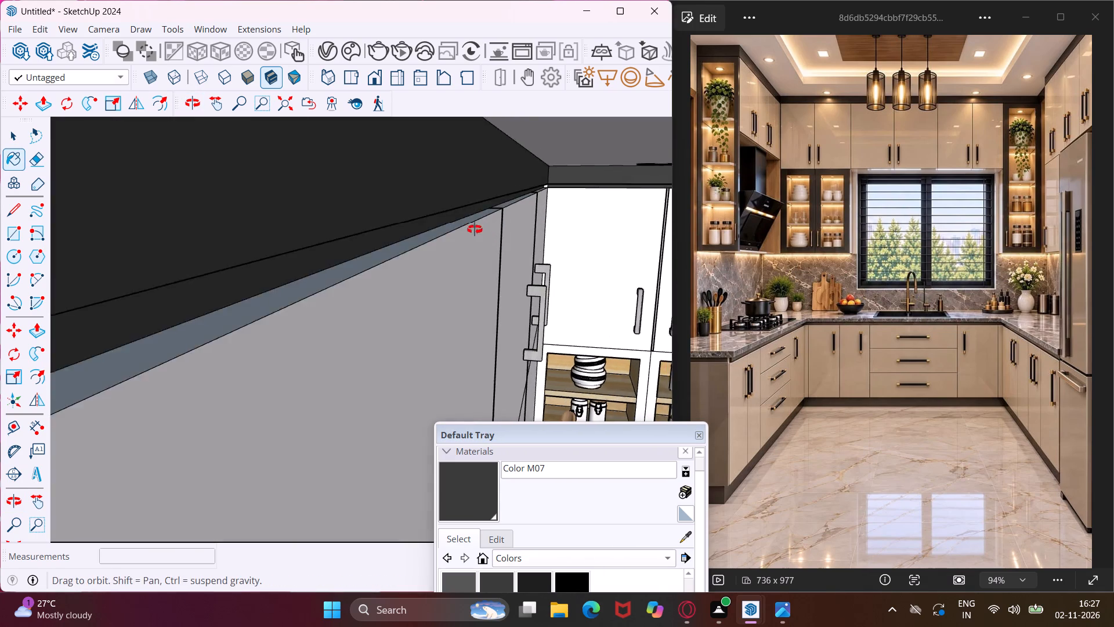
middle_click_drag(475, 229, 472, 235)
left_click(471, 226)
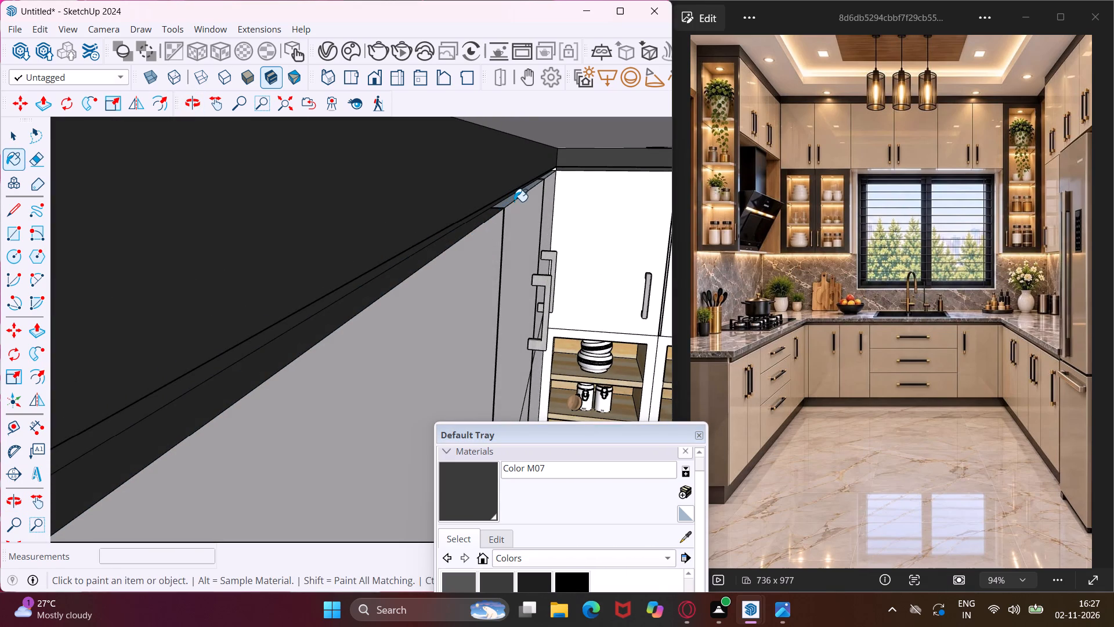
left_click(514, 201)
left_click(509, 199)
Paint the last narrow underside strip of the hood-side trim and the small corner piece beside the back-wall cabinets with Color M07.
middle_click_drag(509, 199, 366, 241)
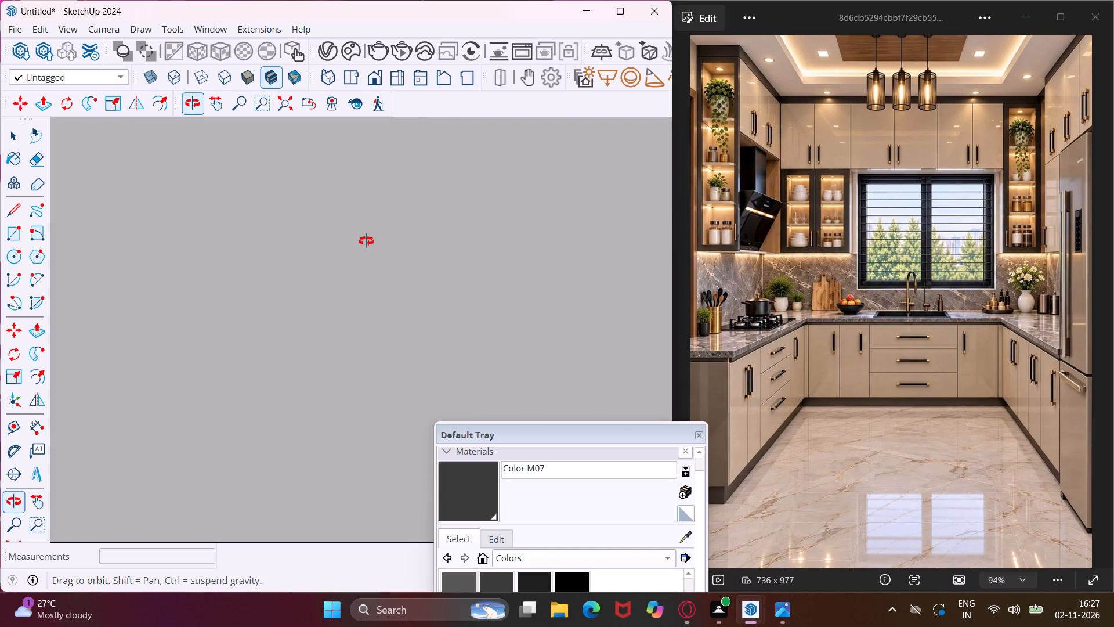
middle_click_drag(366, 241, 409, 172)
scroll(596, 181, "up", 8)
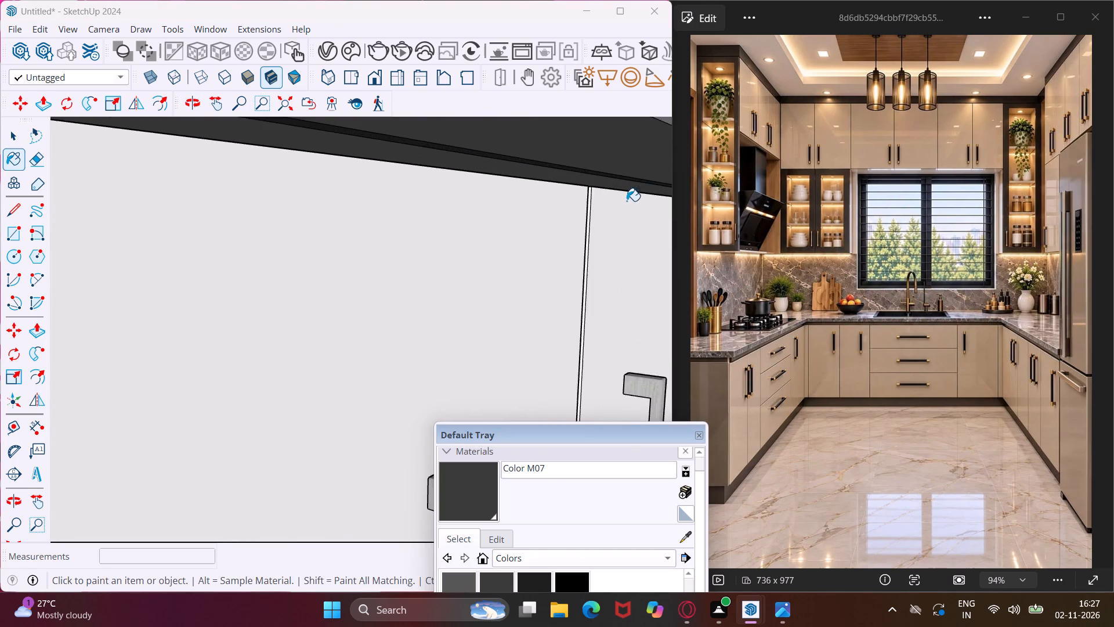
scroll(627, 201, "up", 9)
middle_click_drag(619, 173, 512, 235)
scroll(606, 179, "up", 1)
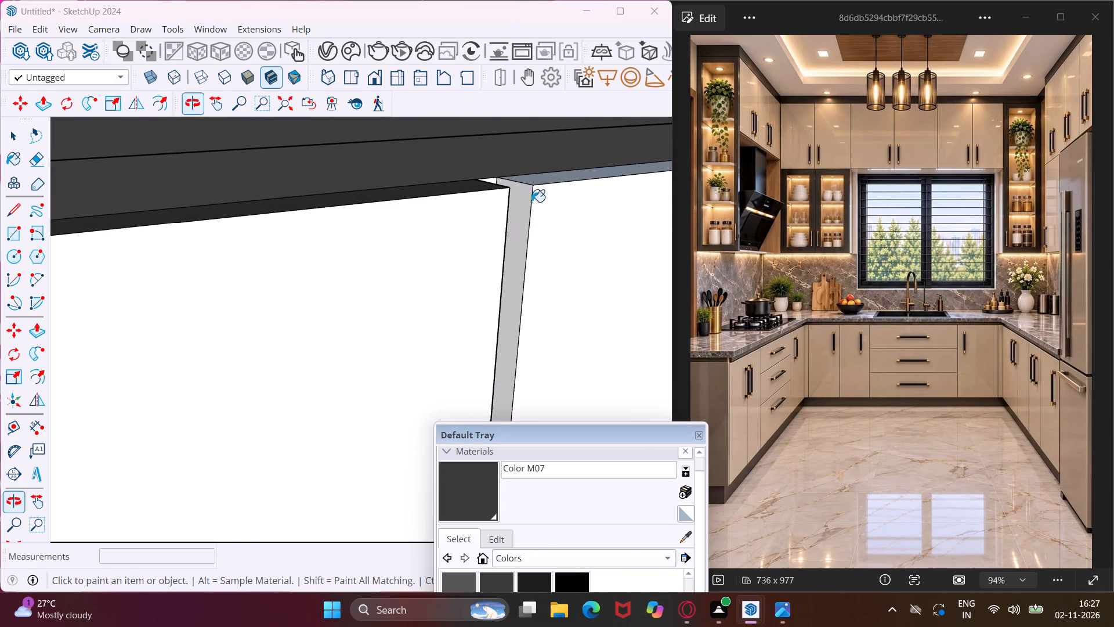
left_click(551, 180)
scroll(537, 188, "down", 5)
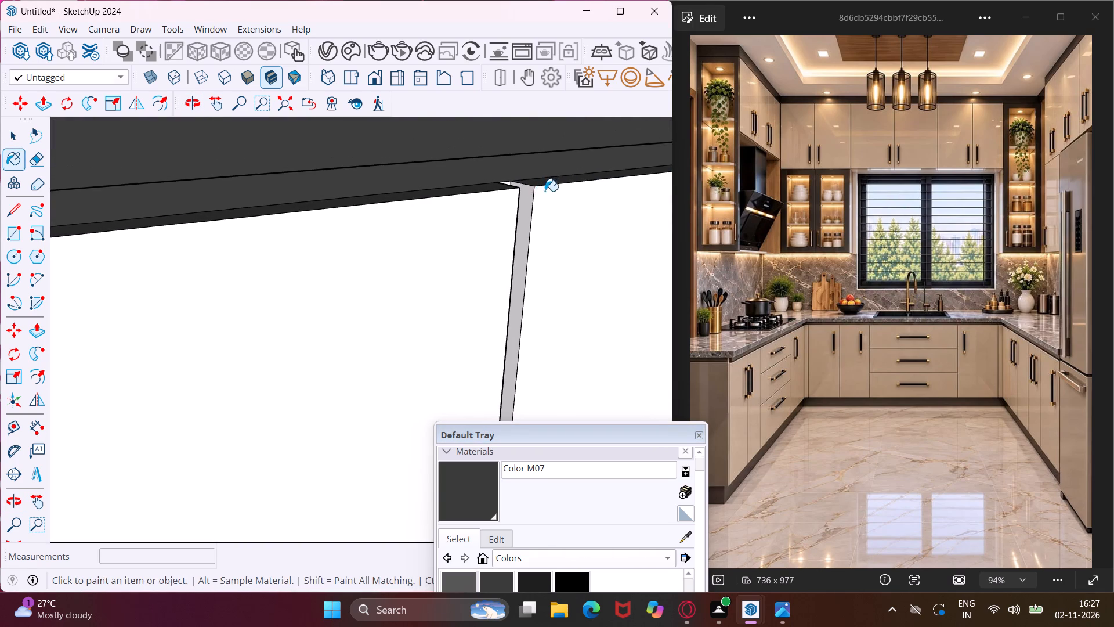
middle_click_drag(549, 191, 739, 154)
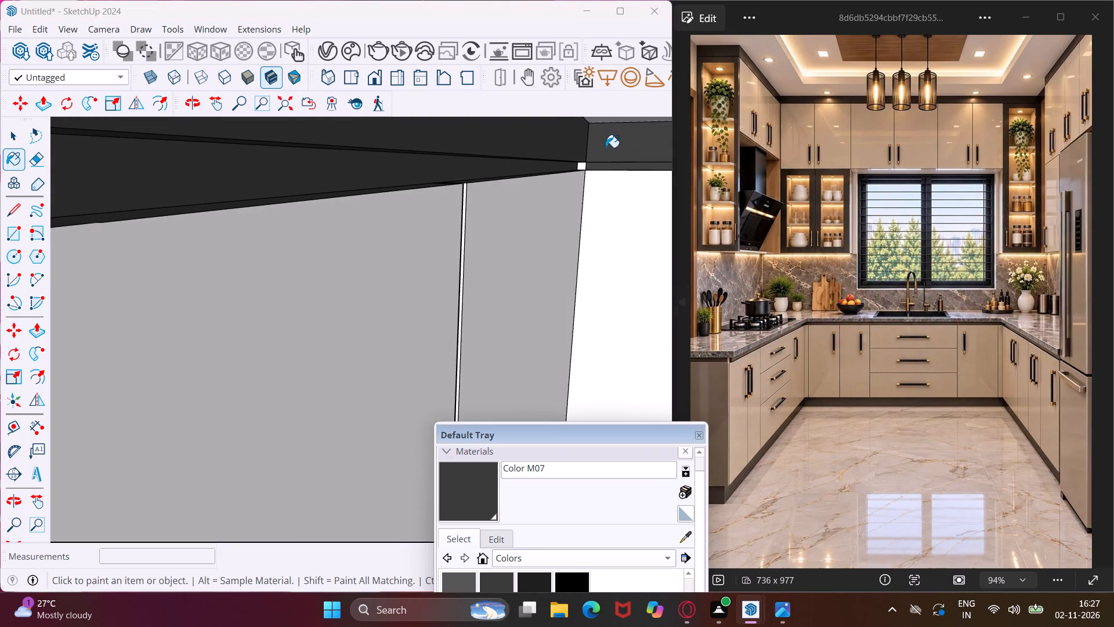
scroll(602, 151, "up", 13)
left_click(569, 180)
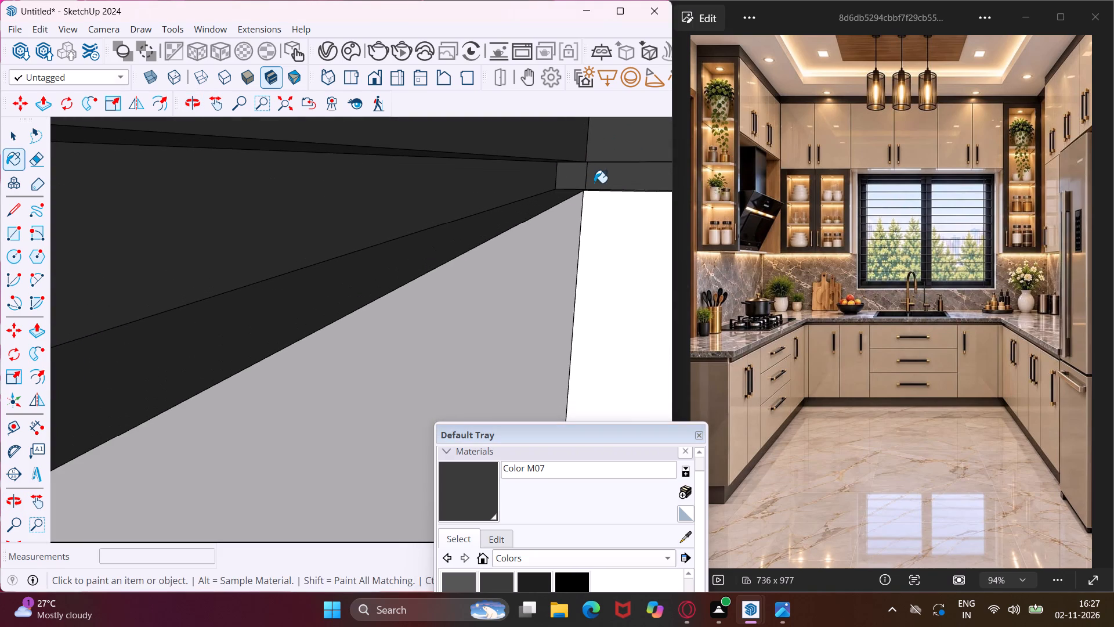
Paint the narrow underside of the trim above the first back-wall cabinet, next to the hood-side corner, with Color M07.
middle_click_drag(593, 183, 511, 194)
scroll(552, 207, "up", 3)
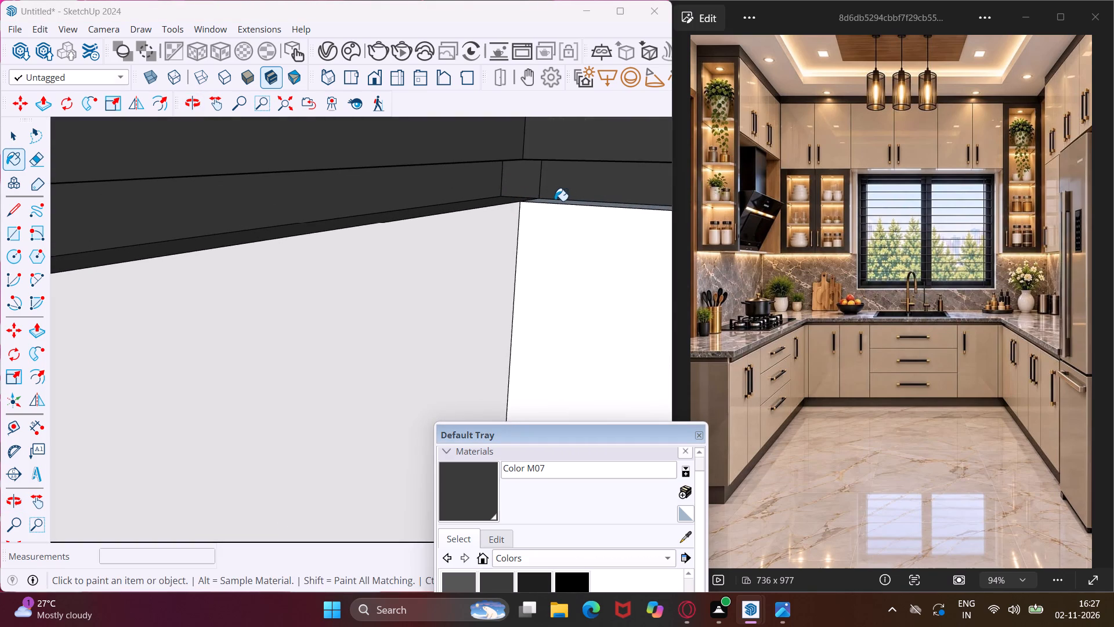
left_click(554, 200)
left_click(554, 200)
left_click(557, 201)
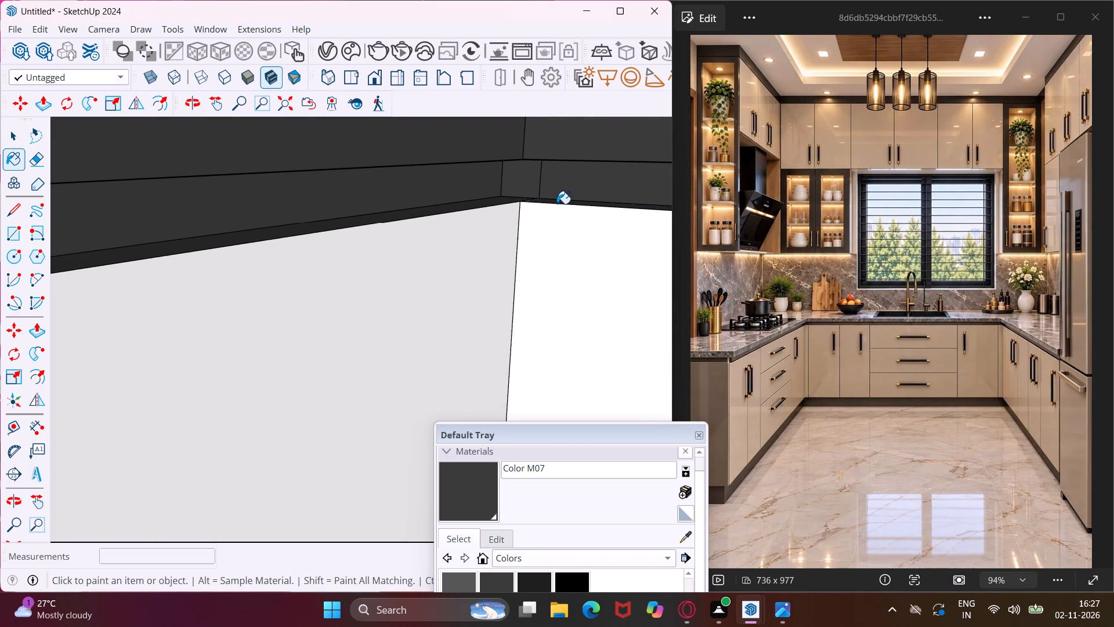
Paint the next narrow underside strip of the trim, farther along the back-wall cabinets, with Color M07.
scroll(487, 201, "down", 4)
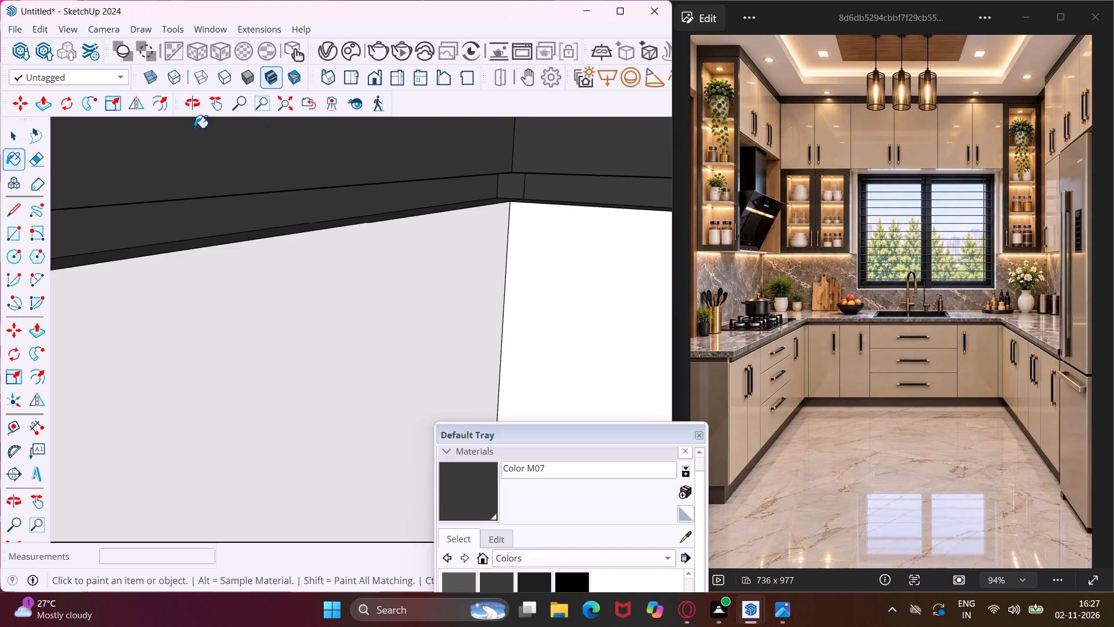
left_click(222, 111)
left_click_drag(468, 269, 167, 239)
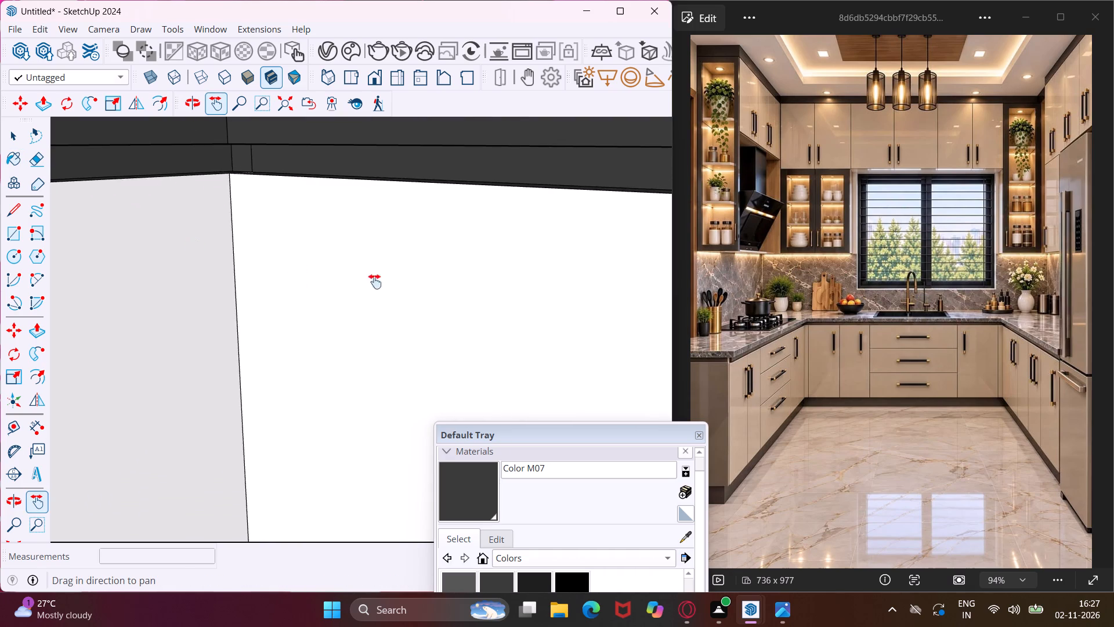
left_click_drag(516, 282, 261, 253)
left_click_drag(484, 289, 431, 312)
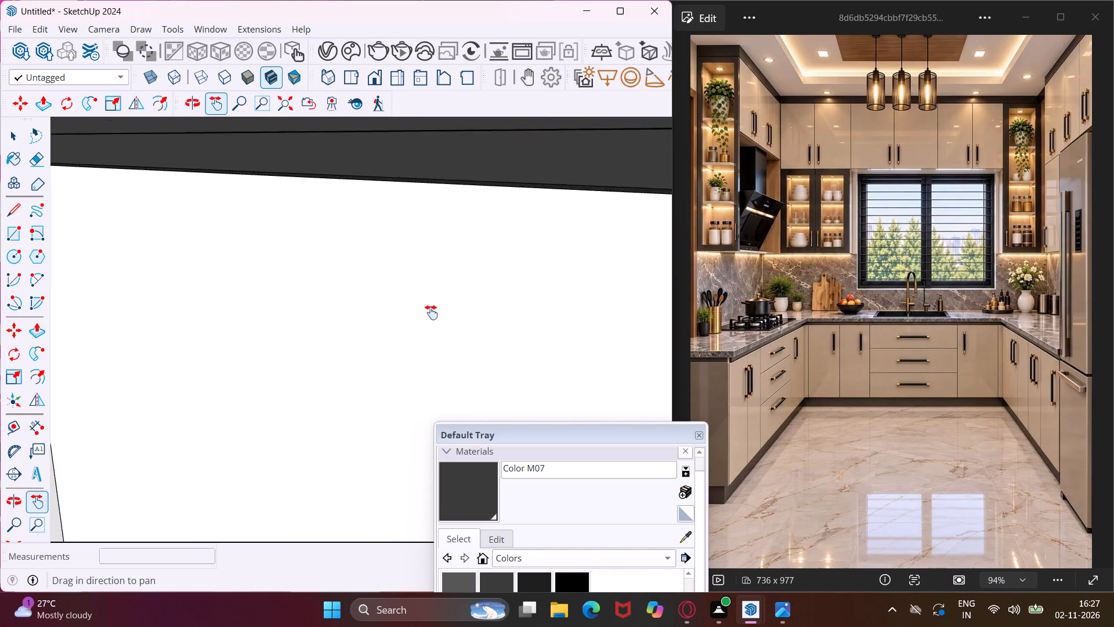
left_click_drag(431, 312, 323, 306)
scroll(323, 308, "down", 4)
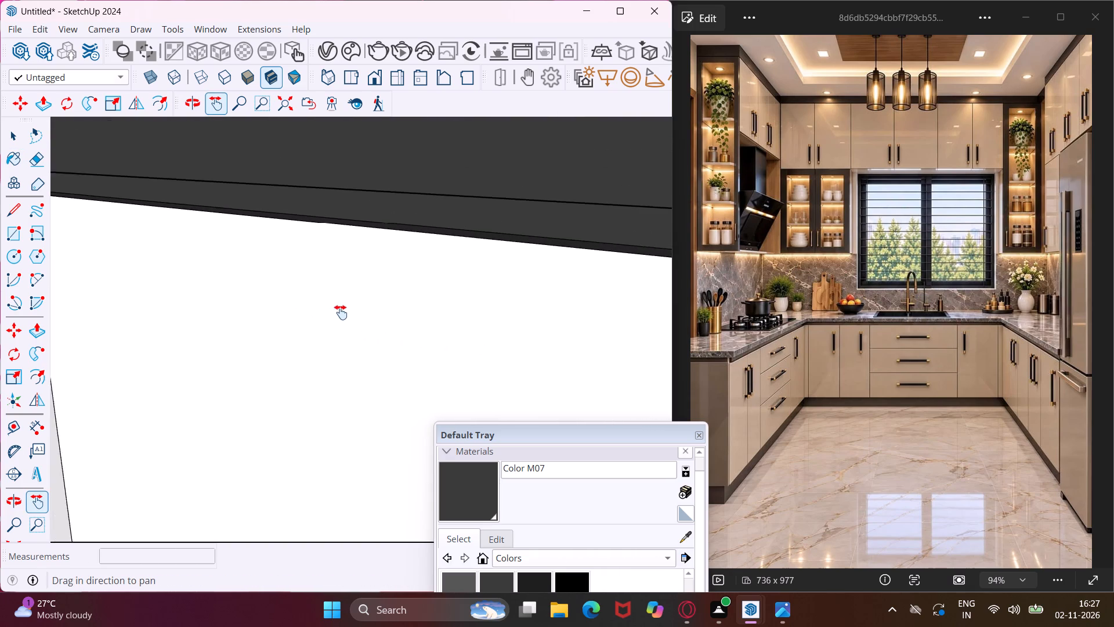
middle_click_drag(341, 312, 678, 256)
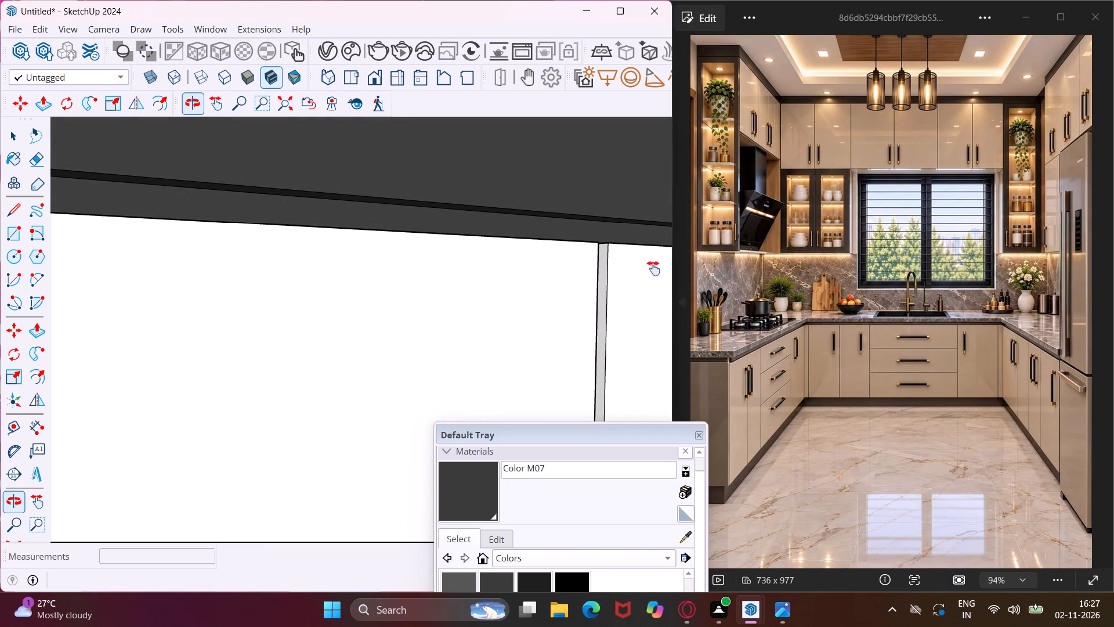
left_click_drag(634, 270, 350, 326)
left_click_drag(549, 326, 488, 333)
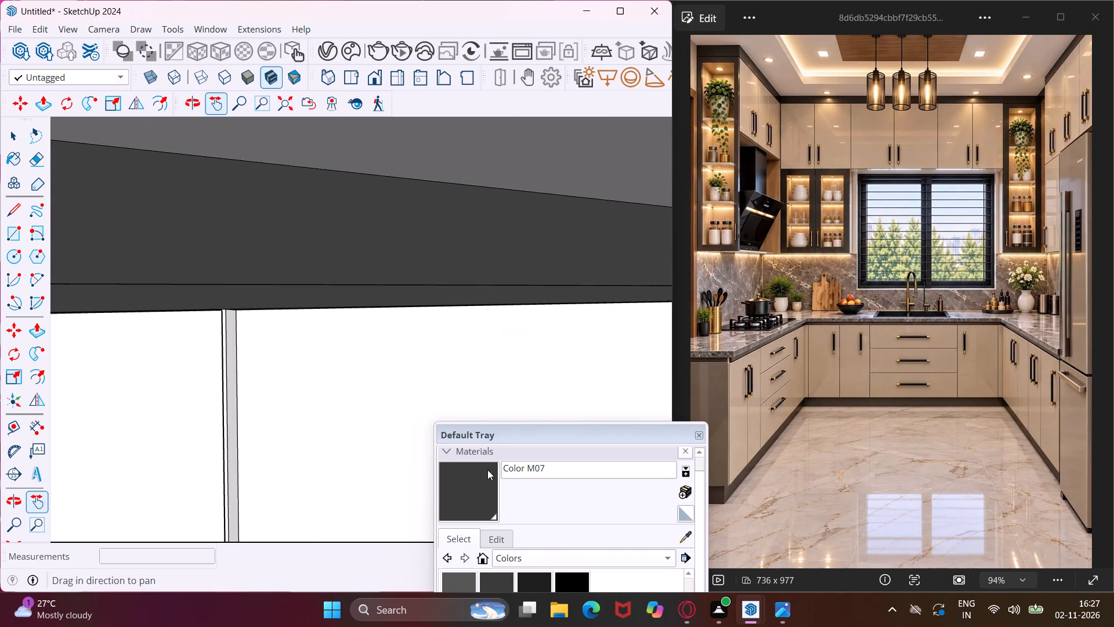
left_click(484, 481)
scroll(338, 307, "up", 5)
middle_click_drag(335, 304, 388, 317)
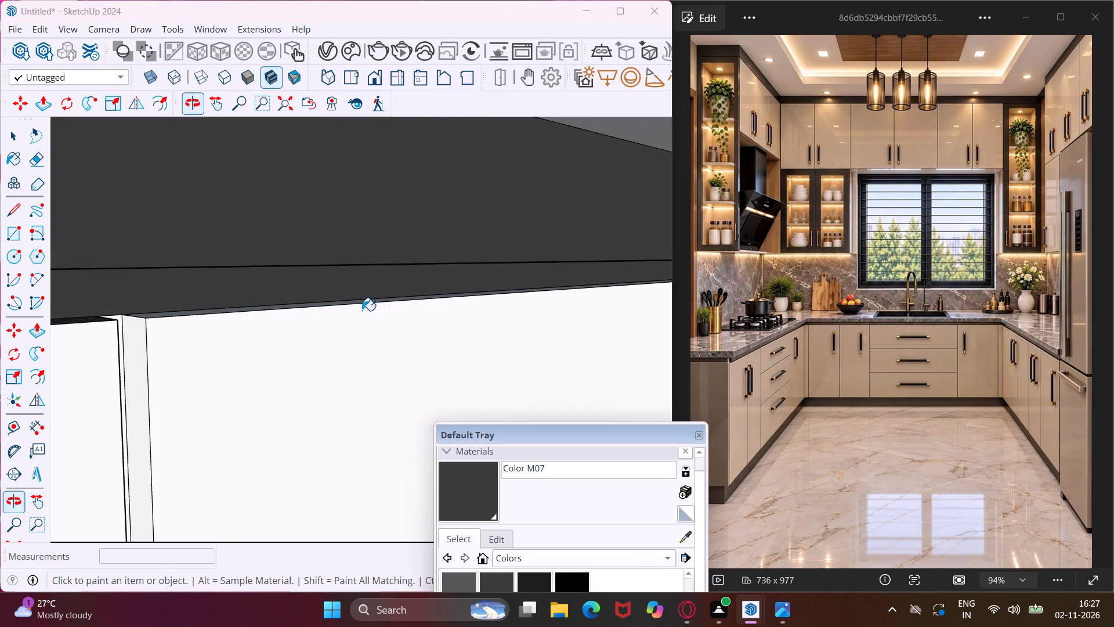
scroll(262, 308, "up", 3)
left_click(247, 312)
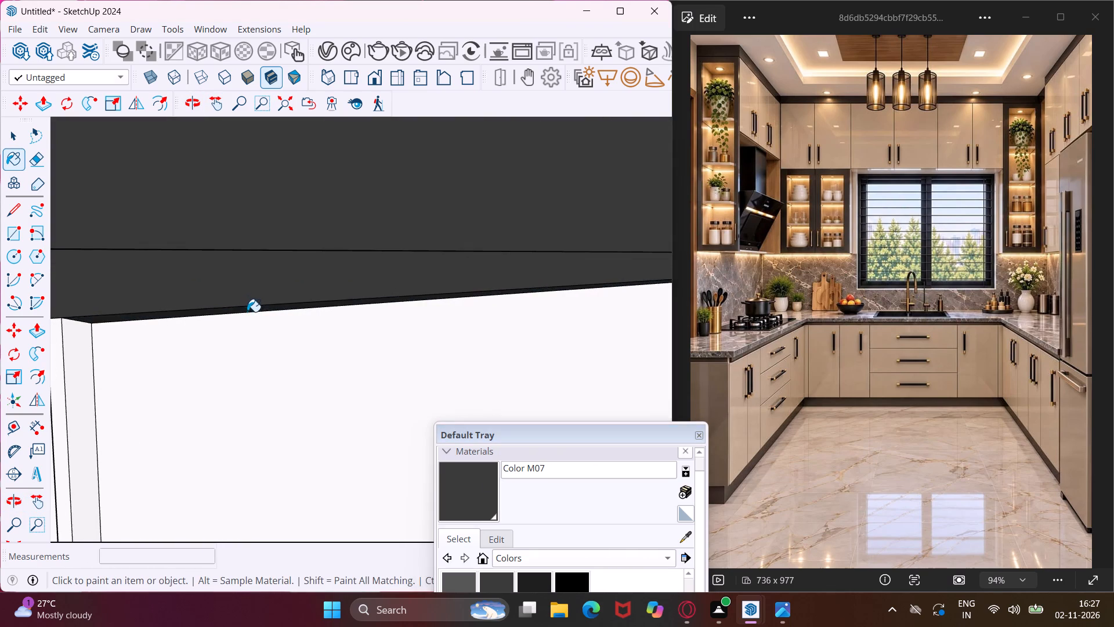
Paint two more adjoining narrow underside strips of the trim above the back-wall cabinets with Color M07.
scroll(190, 329, "down", 3)
middle_click_drag(402, 346, 310, 327)
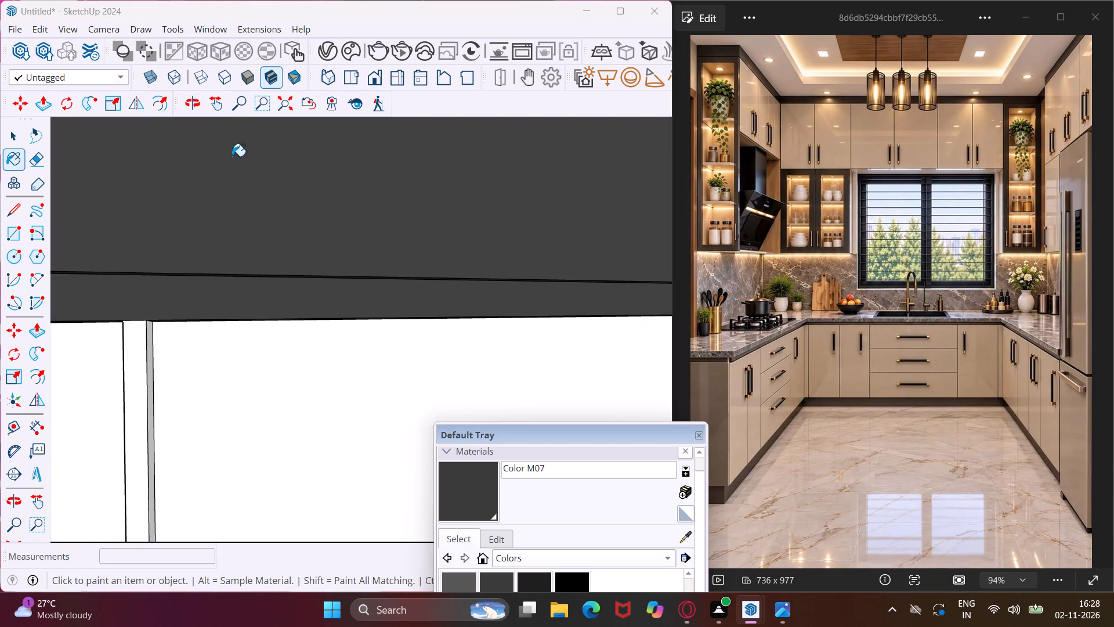
left_click(216, 111)
left_click_drag(517, 390, 86, 325)
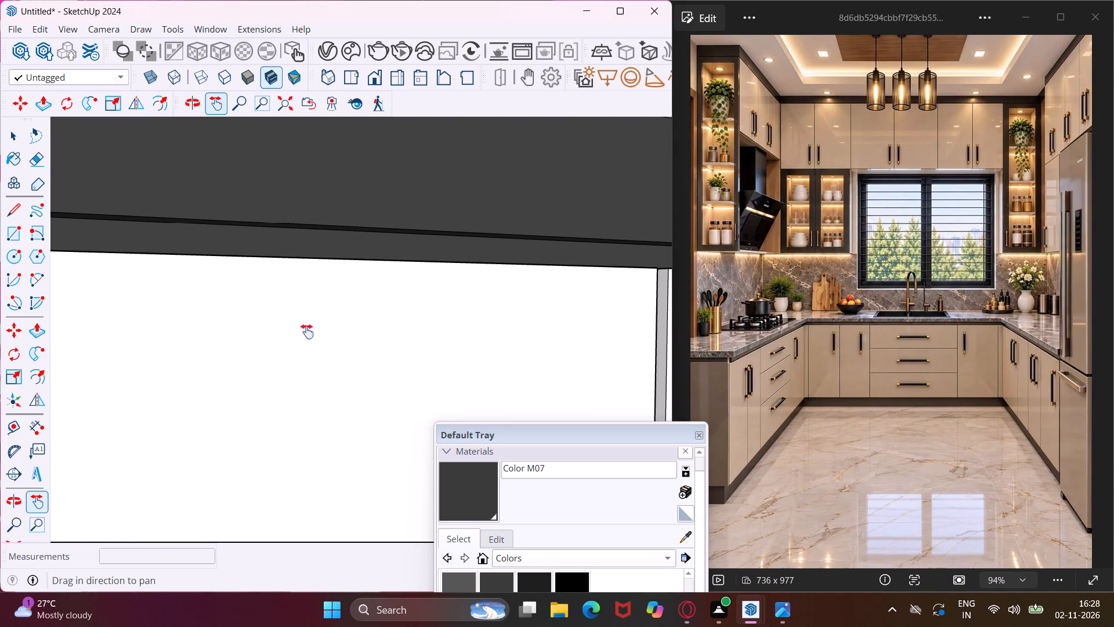
scroll(400, 312, "down", 5)
scroll(485, 316, "down", 4)
middle_click_drag(638, 312, 586, 297)
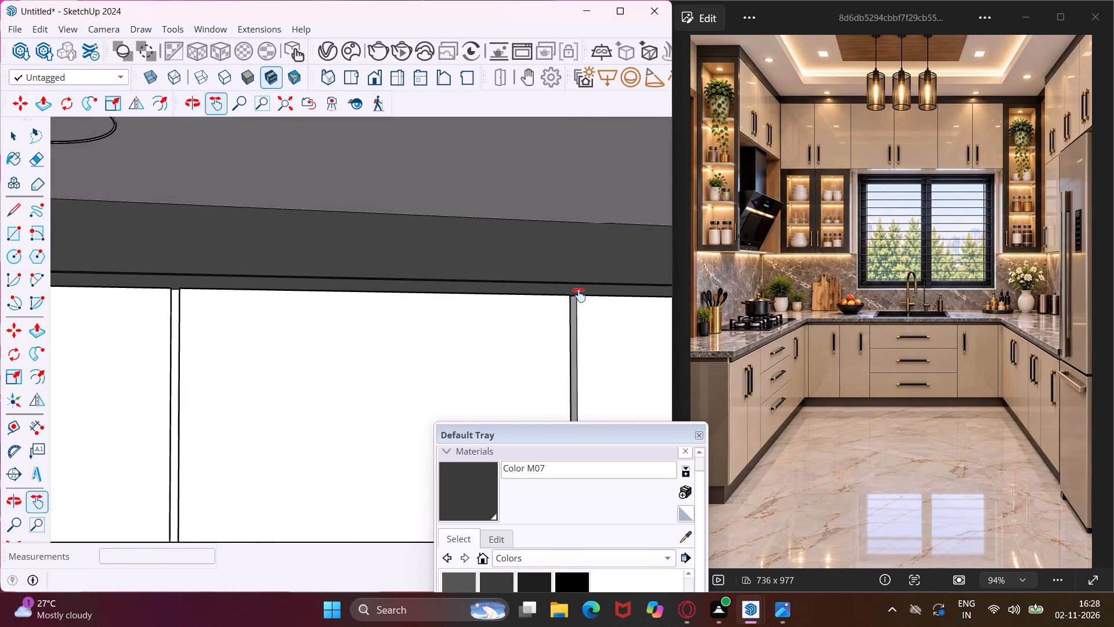
left_click_drag(579, 295, 274, 307)
left_click_drag(513, 371, 440, 360)
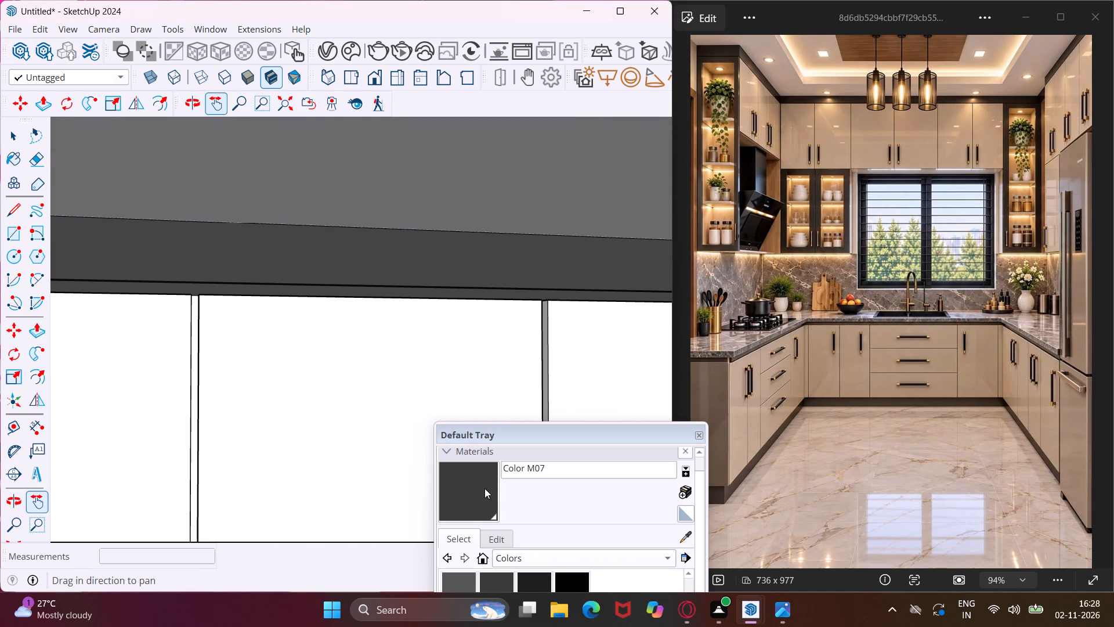
left_click(482, 493)
scroll(352, 289, "up", 8)
middle_click_drag(352, 289, 421, 313)
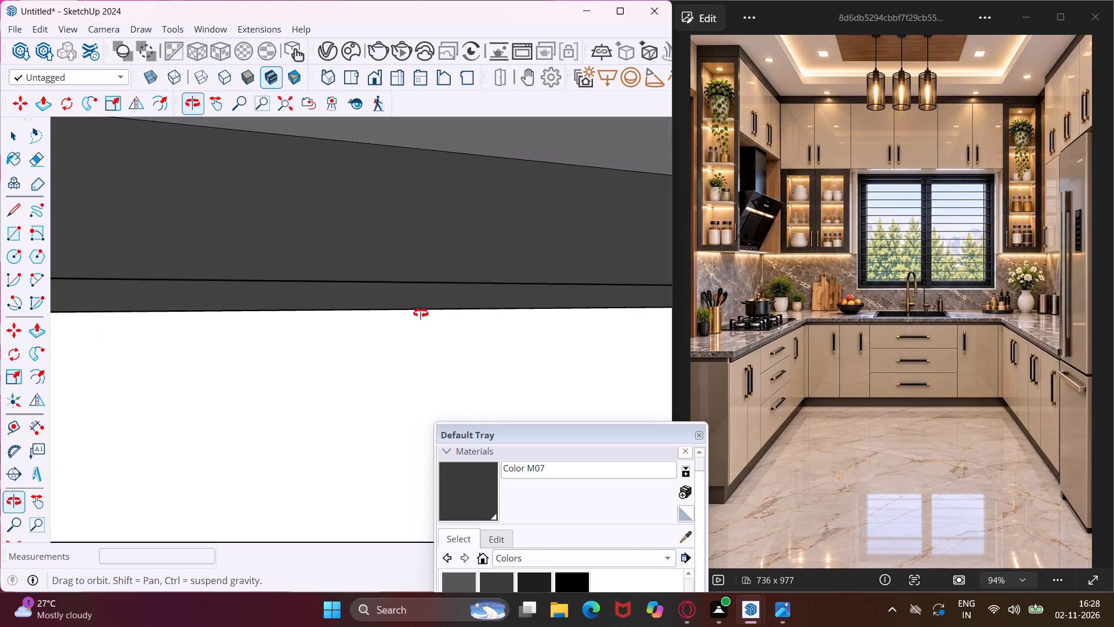
middle_click_drag(421, 313, 563, 344)
scroll(519, 276, "up", 3)
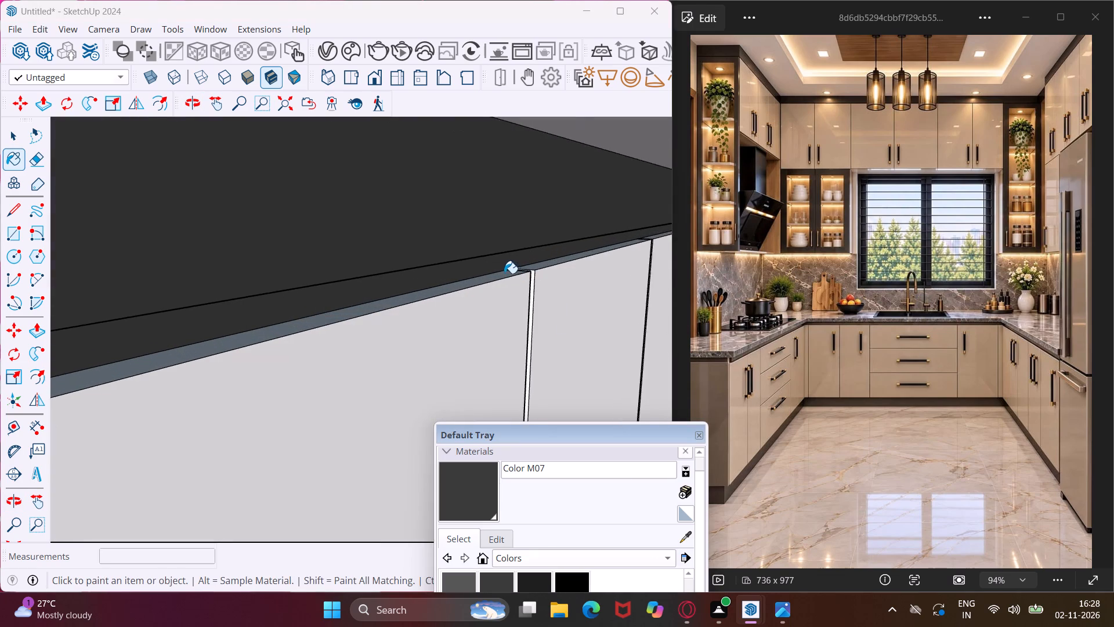
scroll(498, 273, "up", 3)
left_click(502, 275)
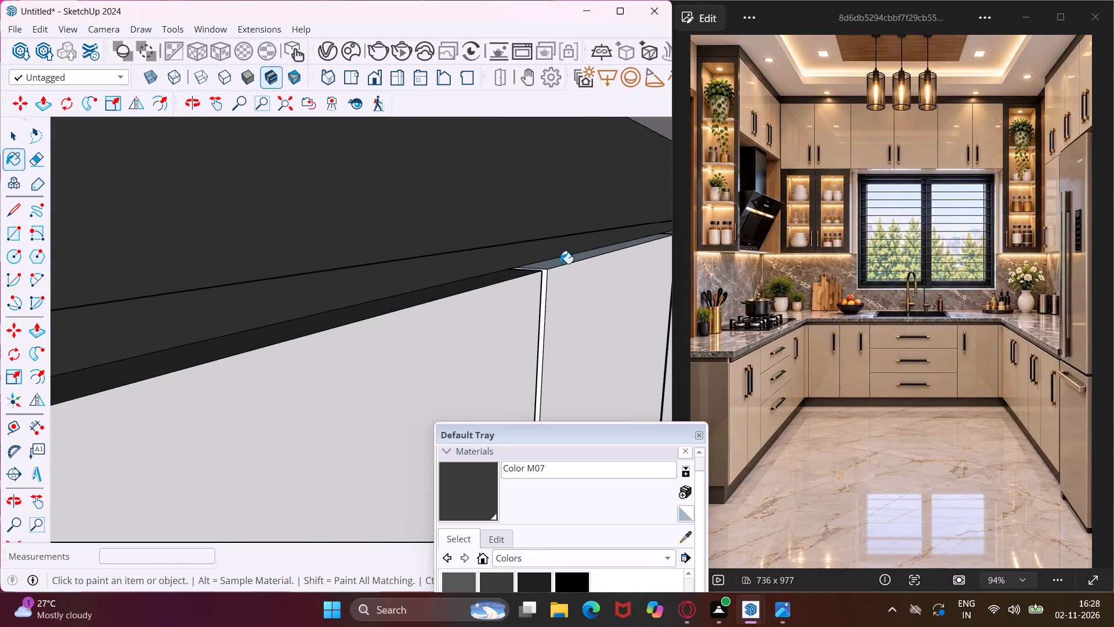
left_click(560, 264)
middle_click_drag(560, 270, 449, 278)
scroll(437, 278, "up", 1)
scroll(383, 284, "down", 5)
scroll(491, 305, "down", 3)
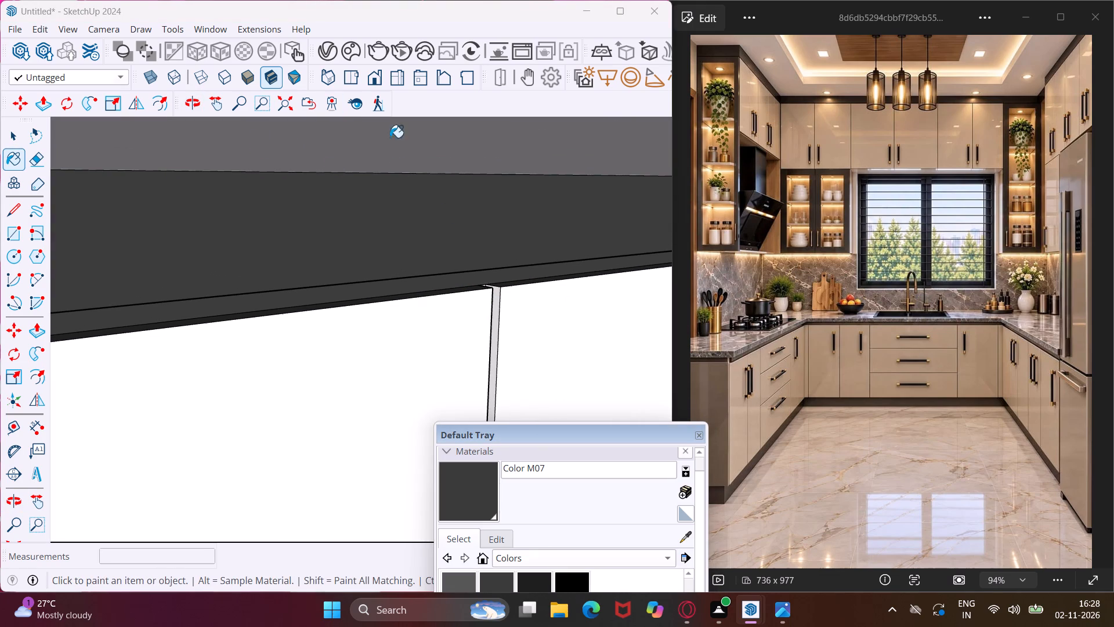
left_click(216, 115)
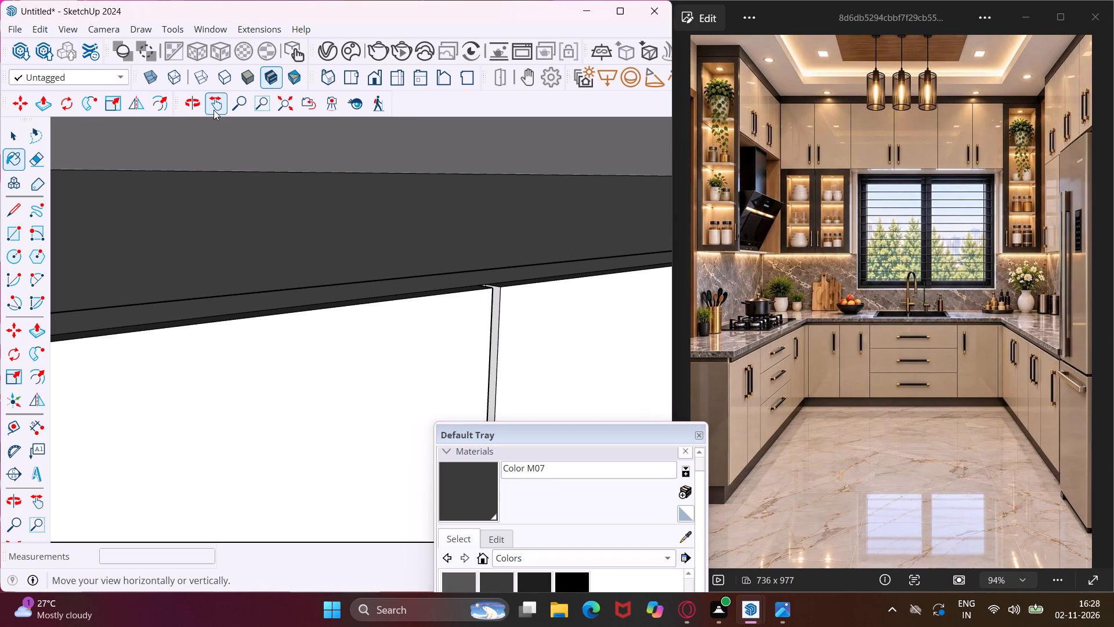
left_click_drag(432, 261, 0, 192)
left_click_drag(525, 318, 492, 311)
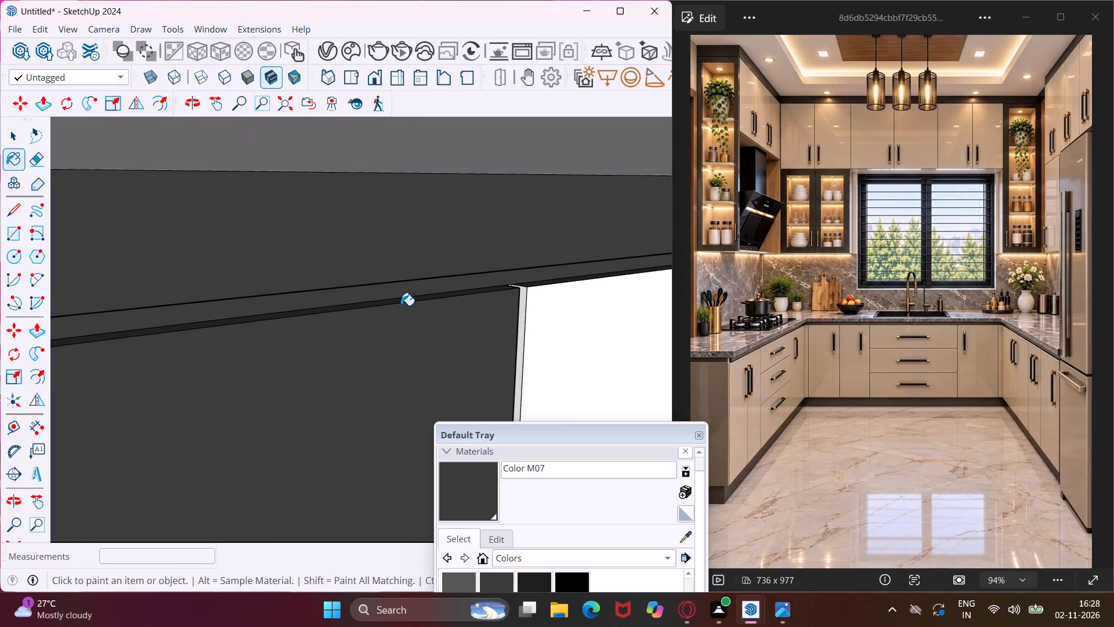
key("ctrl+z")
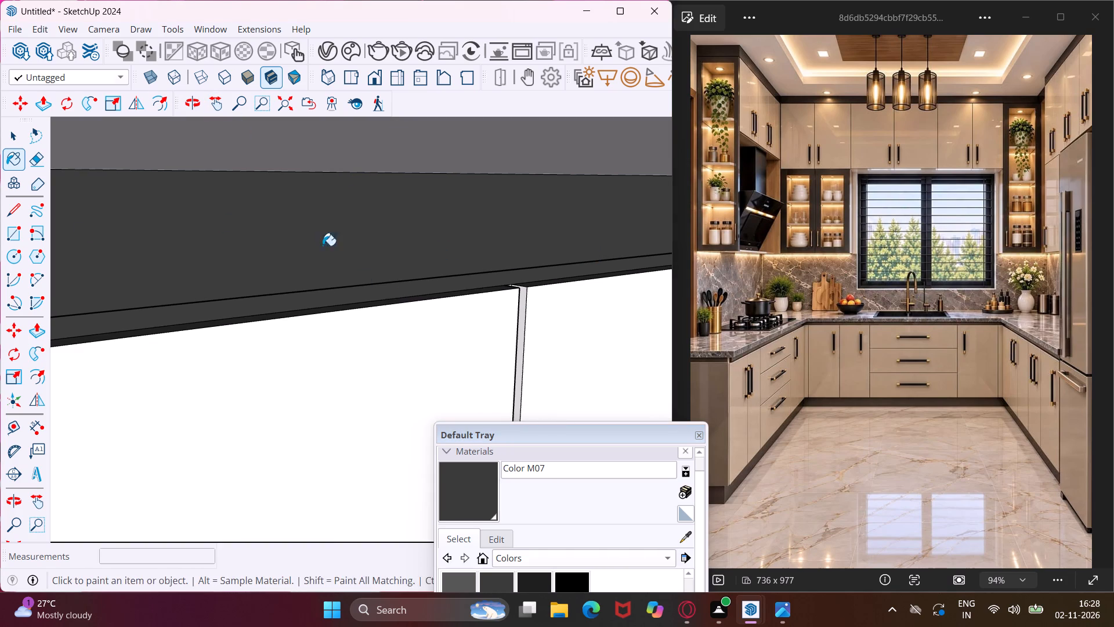
Paint two more adjoining narrow underside strips of the trim, farther along the back-wall cabinets, with Color M07.
left_click(220, 103)
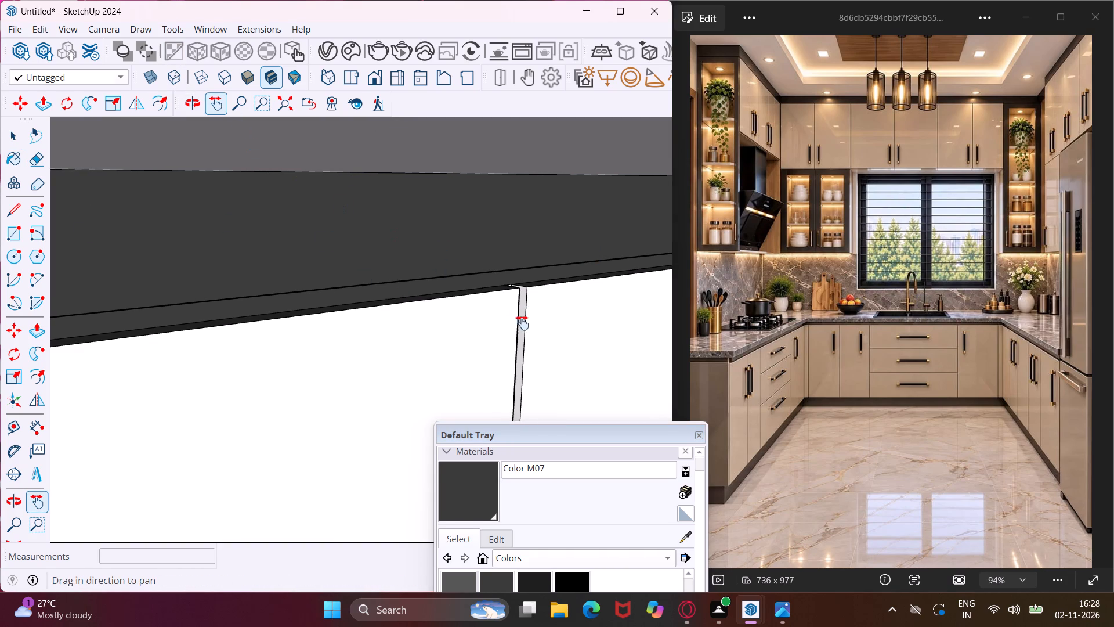
left_click_drag(525, 324, 0, 183)
left_click_drag(463, 176, 394, 242)
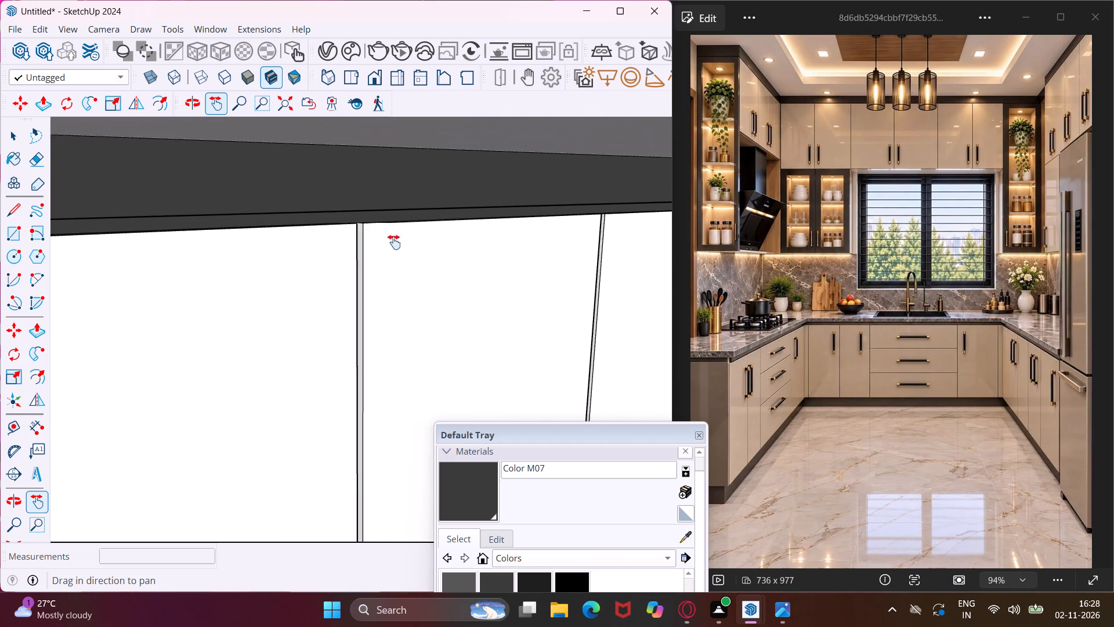
left_click_drag(394, 242, 400, 263)
left_click_drag(403, 268, 410, 279)
scroll(525, 256, "up", 3)
middle_click_drag(537, 253, 581, 272)
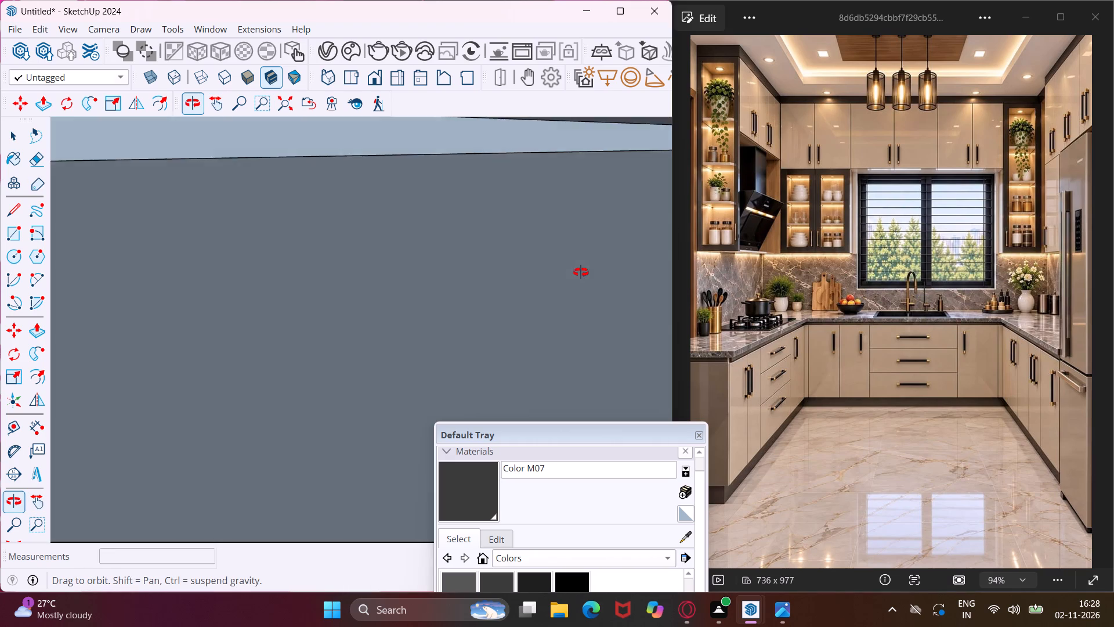
middle_click_drag(581, 272, 599, 240)
left_click_drag(612, 236, 568, 249)
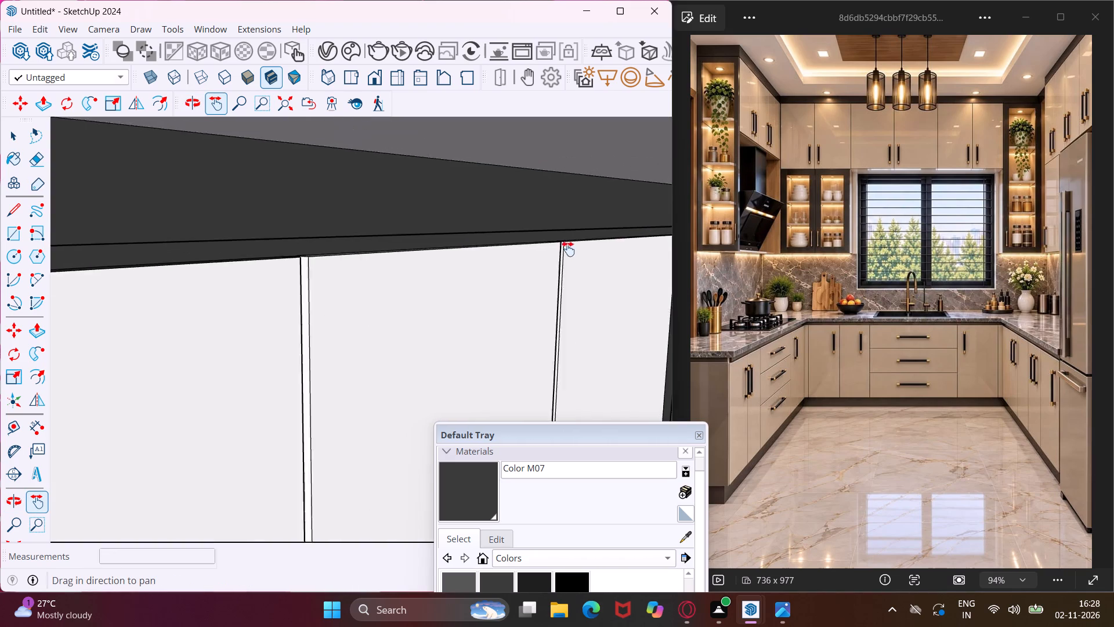
left_click_drag(568, 249, 494, 270)
scroll(501, 275, "up", 9)
middle_click_drag(501, 275, 531, 288)
left_click(486, 485)
scroll(370, 255, "up", 8)
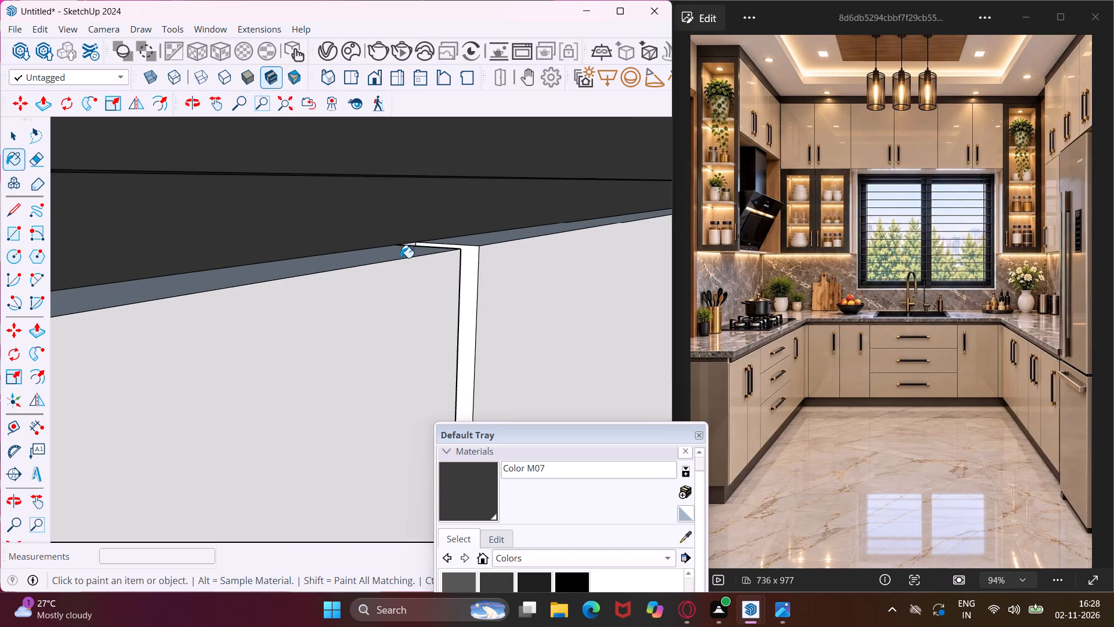
left_click(400, 258)
left_click(473, 243)
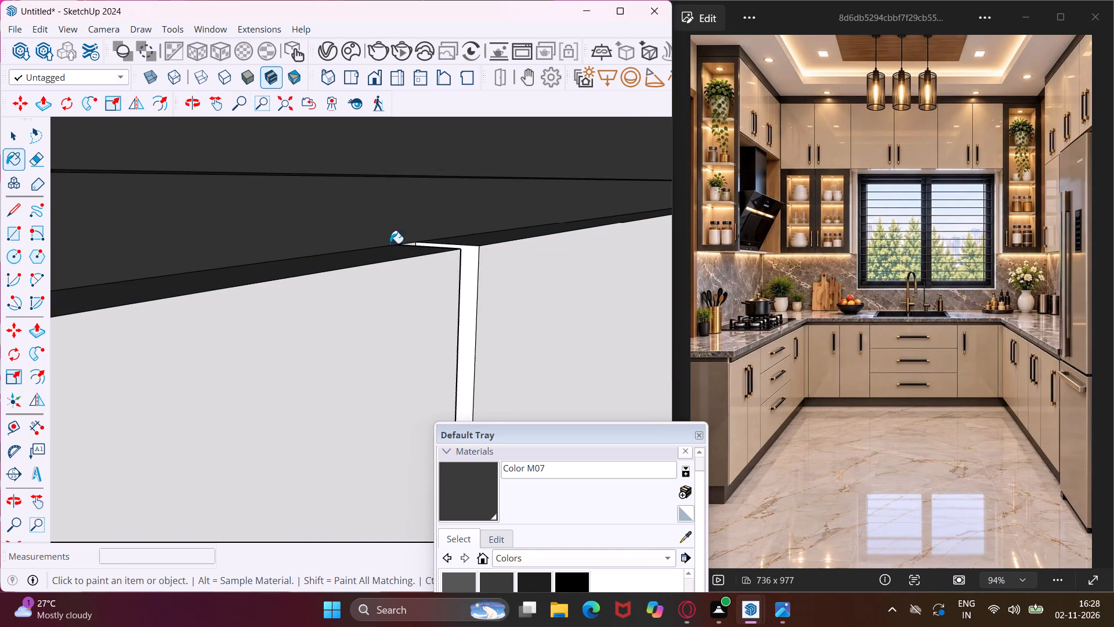
Paint the narrow underside strip of the trim above the end wall cabinet over the refrigerator with Color M07.
left_click(212, 102)
scroll(448, 238, "down", 4)
middle_click_drag(461, 238, 315, 148)
scroll(245, 176, "down", 19)
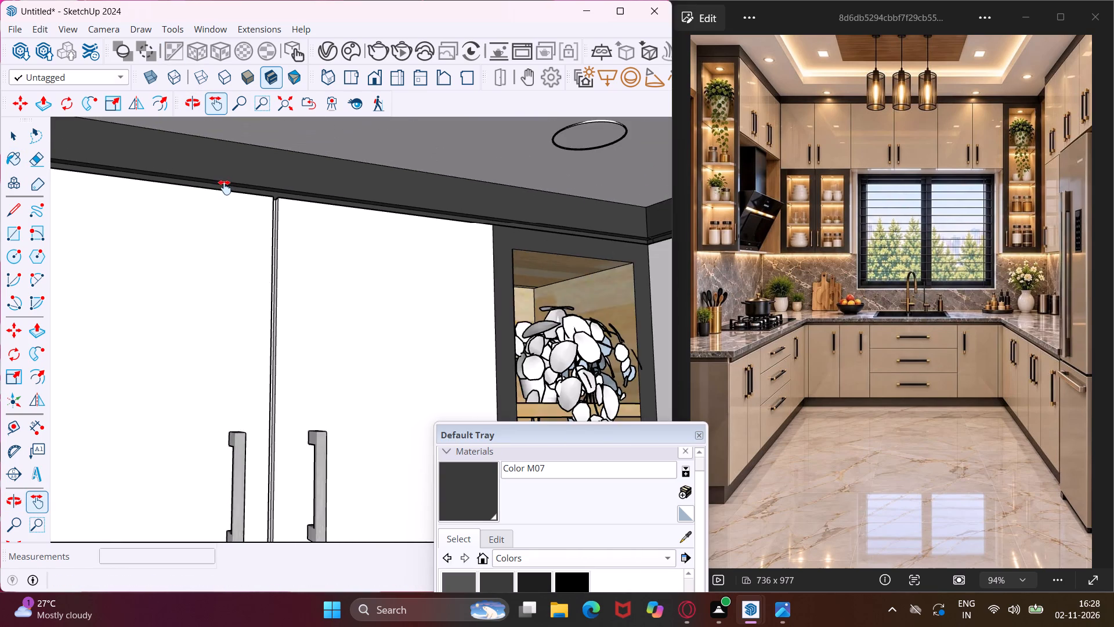
scroll(225, 188, "down", 16)
scroll(224, 187, "down", 9)
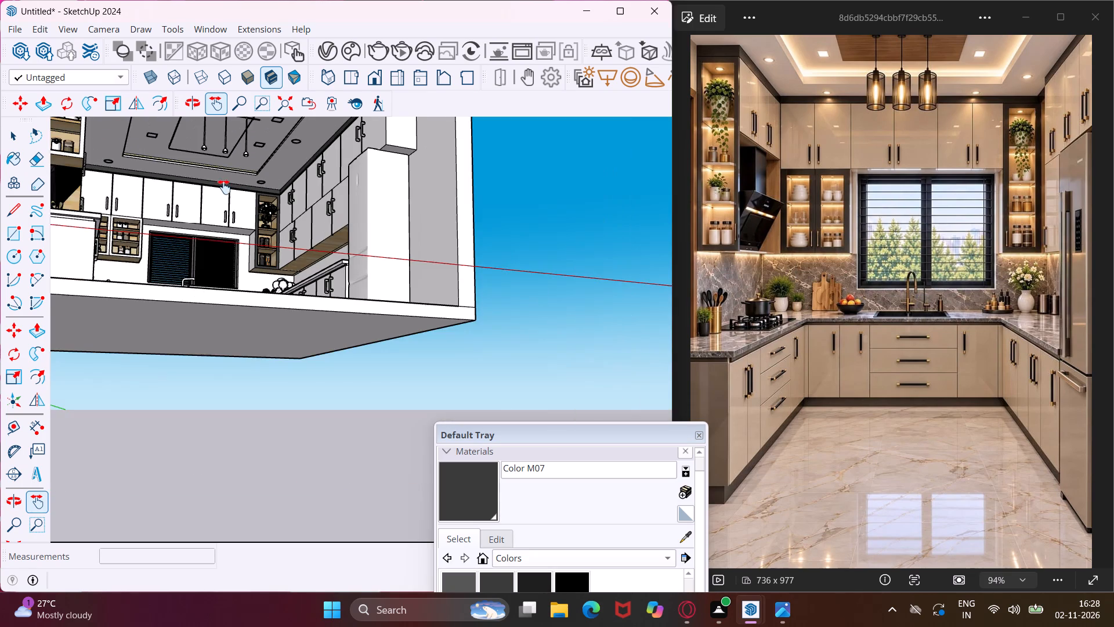
scroll(308, 157, "up", 1)
middle_click_drag(308, 157, 308, 264)
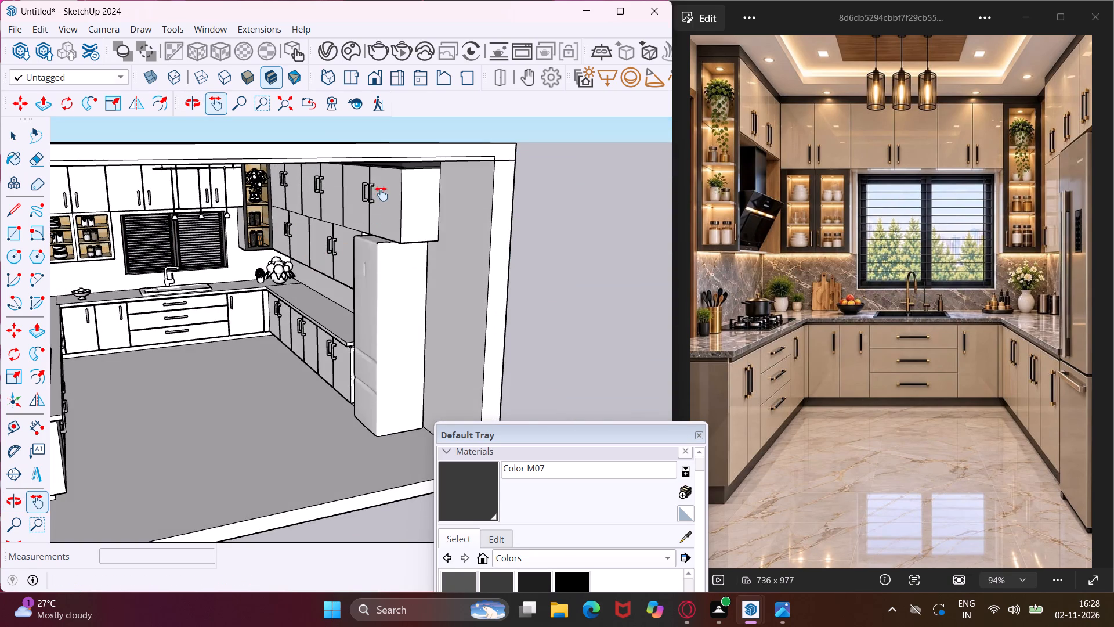
scroll(381, 194, "up", 9)
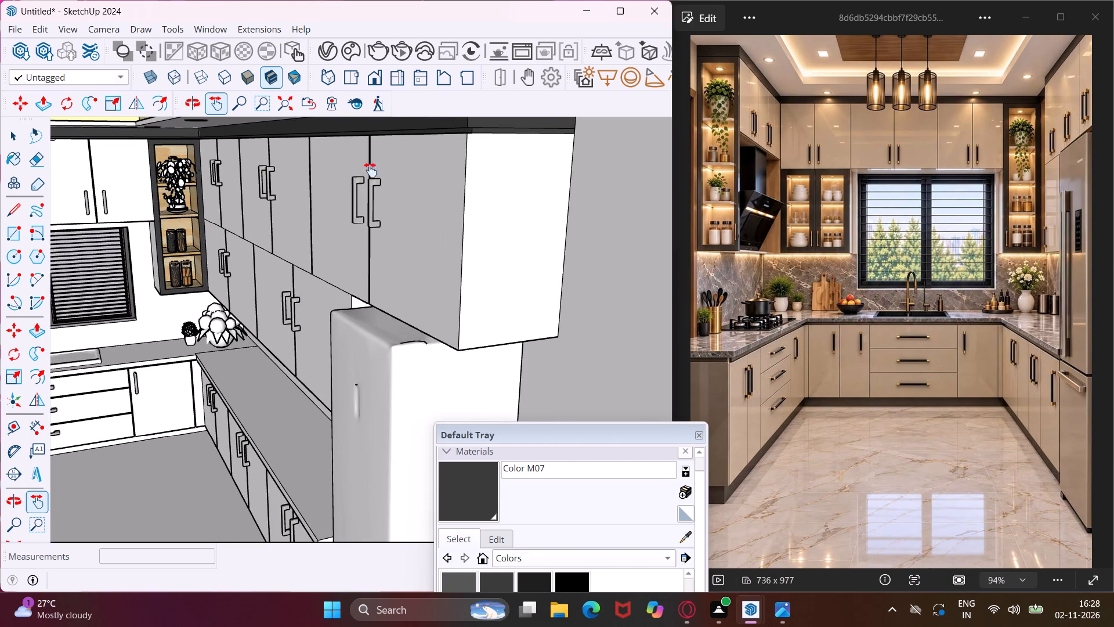
scroll(393, 153, "up", 8)
left_click_drag(390, 154, 353, 246)
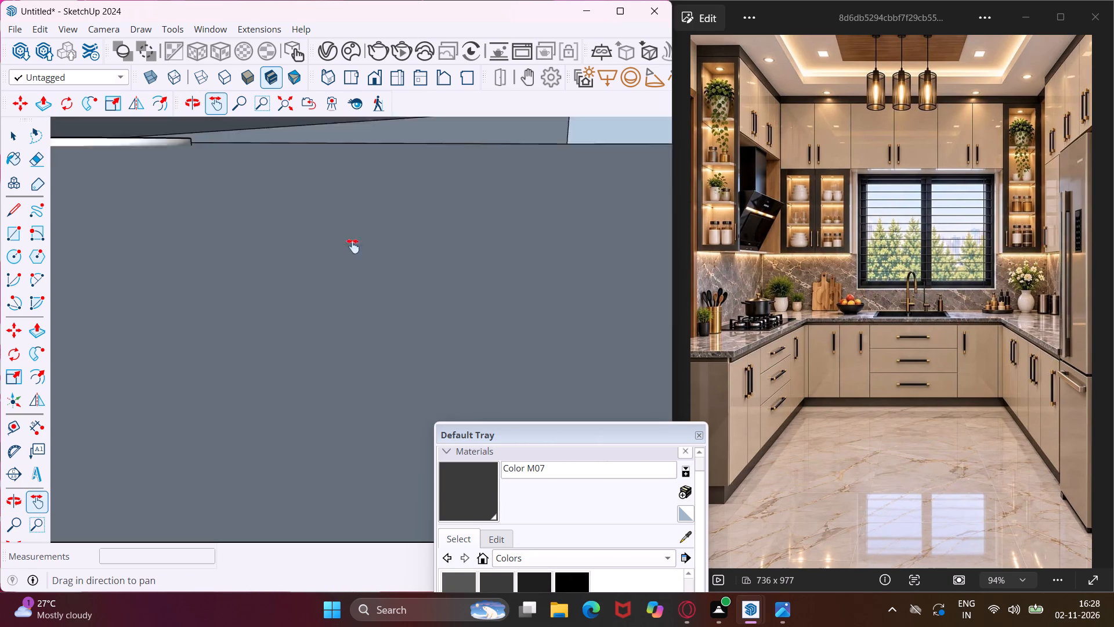
left_click_drag(353, 246, 351, 257)
left_click(351, 257)
left_click_drag(351, 257, 361, 206)
scroll(360, 189, "down", 9)
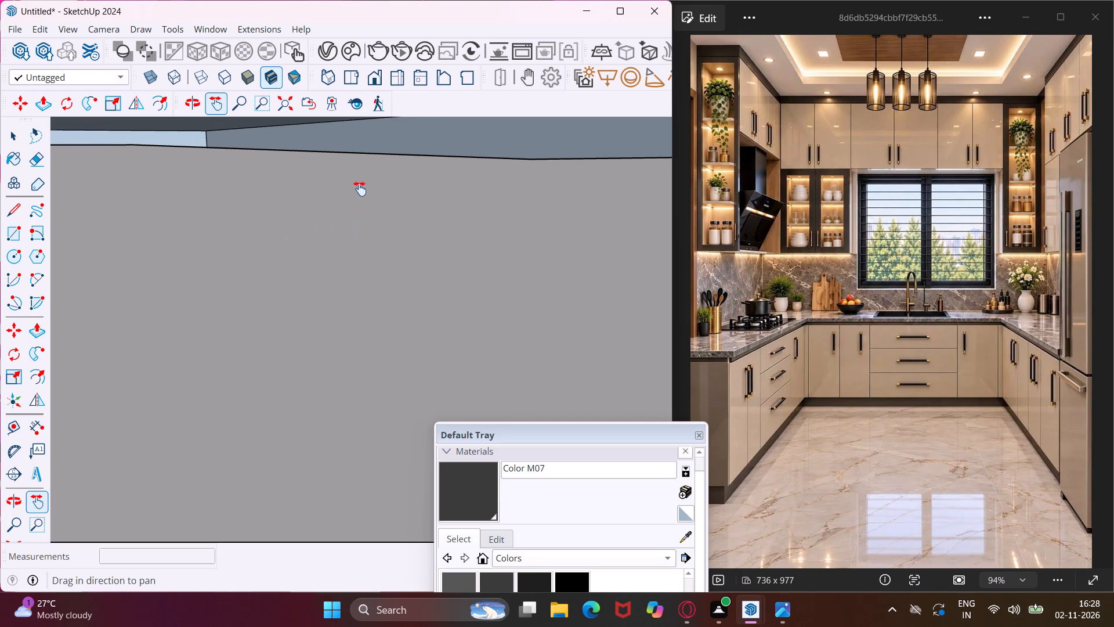
scroll(360, 189, "down", 20)
scroll(360, 189, "down", 6)
scroll(299, 275, "down", 11)
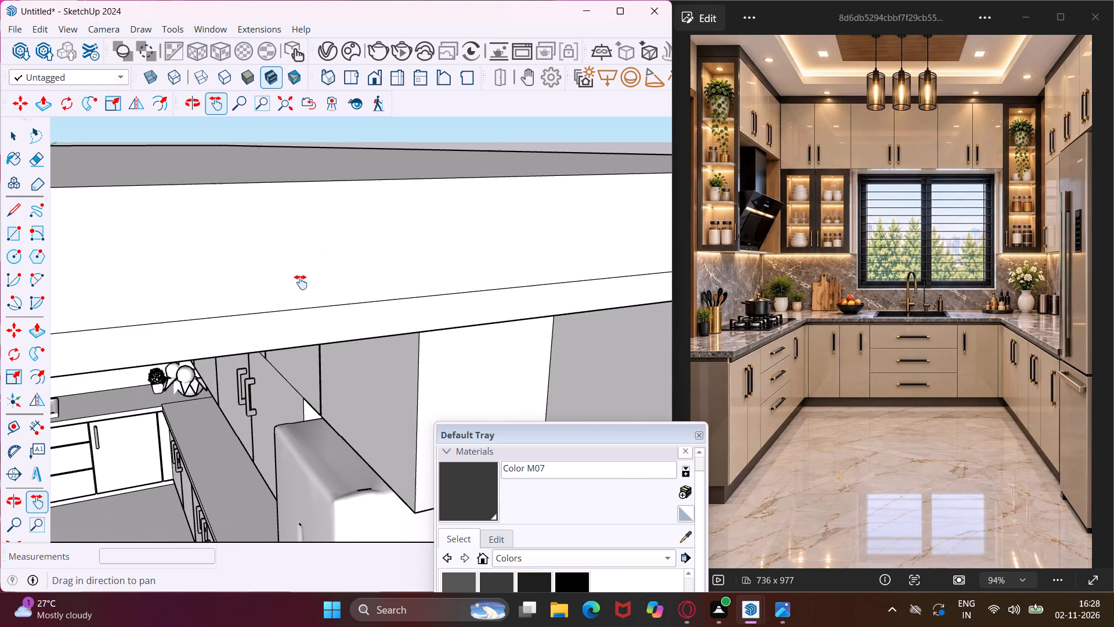
middle_click_drag(360, 348, 372, 285)
scroll(400, 186, "up", 6)
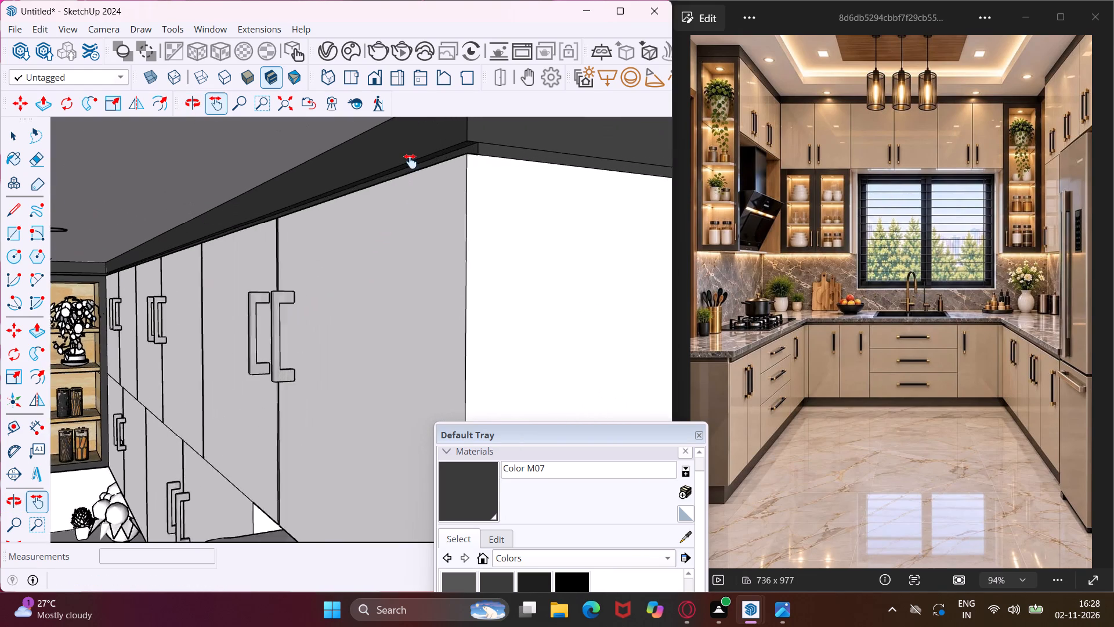
scroll(410, 161, "up", 6)
middle_click_drag(410, 161, 364, 207)
scroll(364, 207, "up", 2)
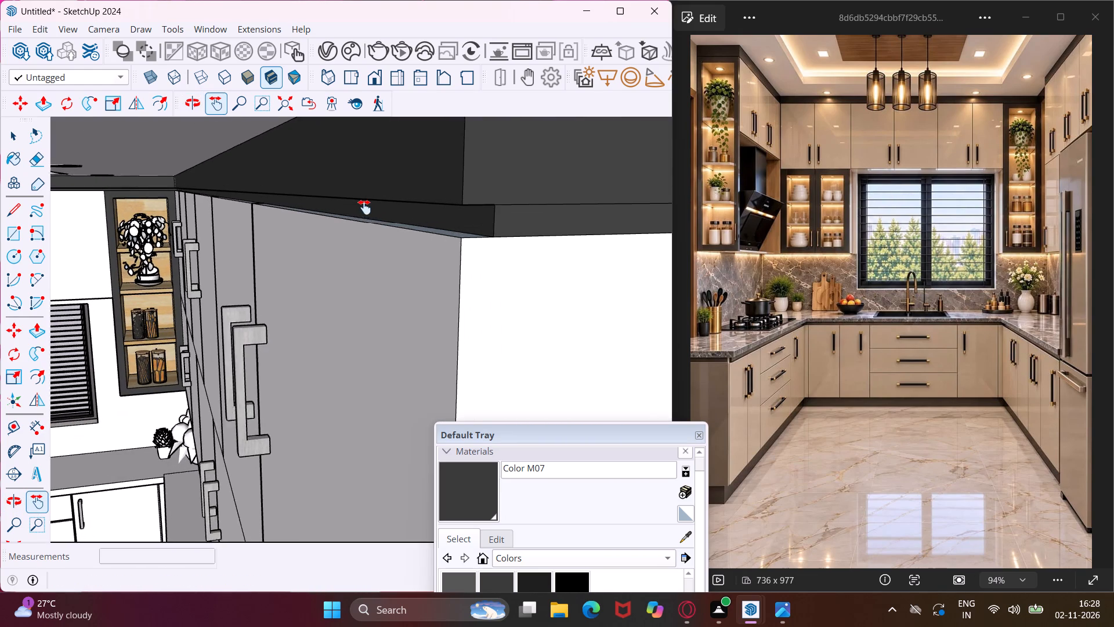
scroll(364, 207, "up", 1)
middle_click_drag(364, 207, 361, 221)
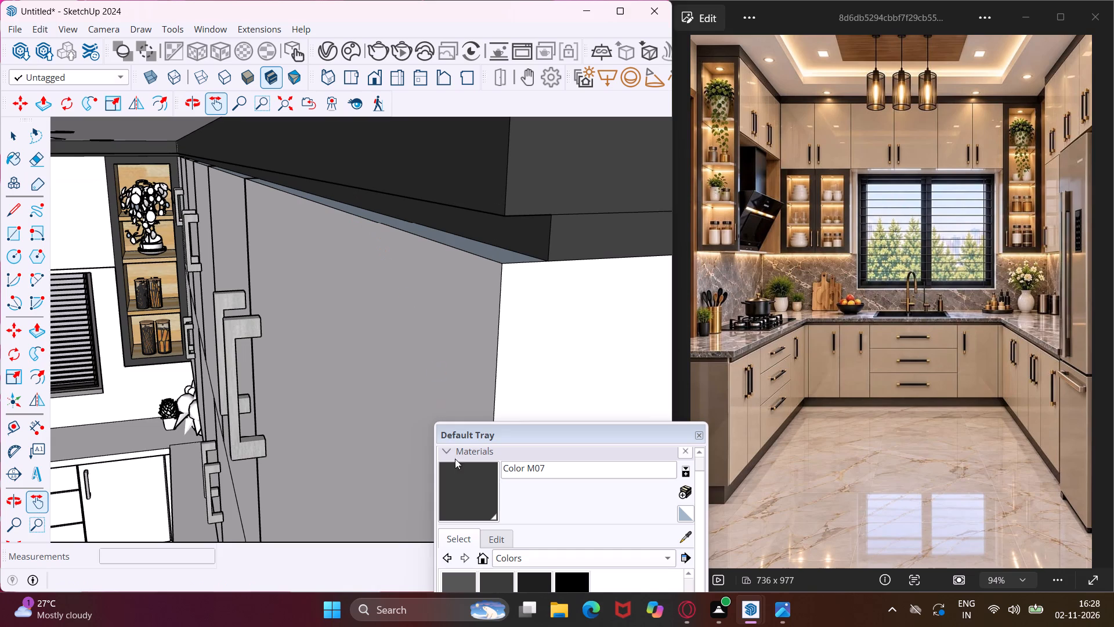
left_click(461, 484)
scroll(495, 256, "up", 4)
left_click(494, 255)
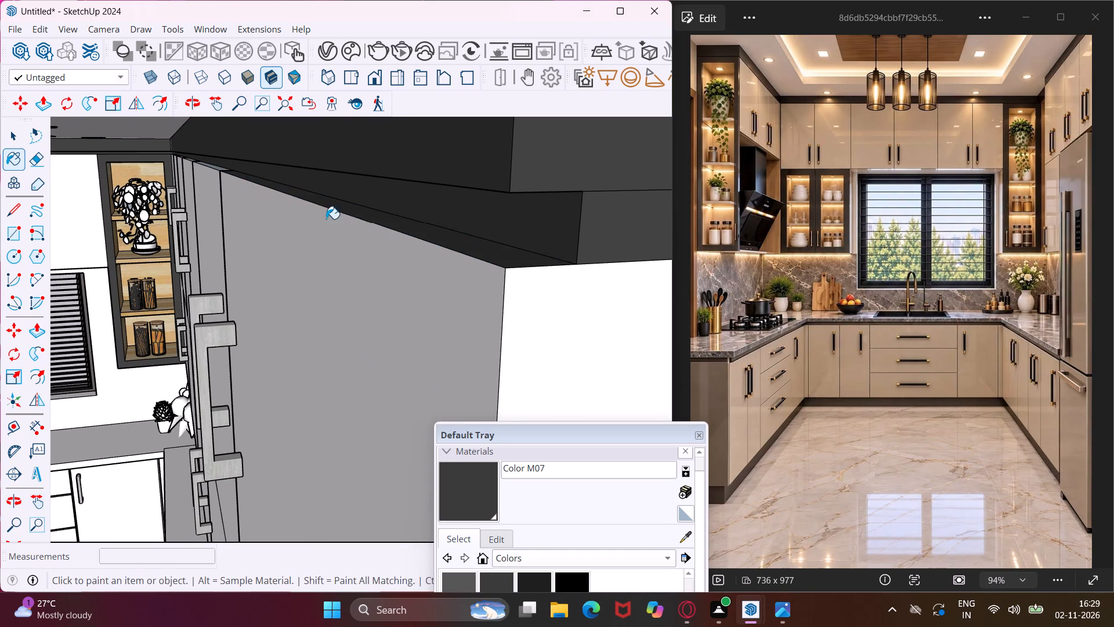
Paint two adjoining narrow underside strips of the trim, farther along the refrigerator-side wall cabinets, with Color M07.
middle_click_drag(326, 219, 451, 226)
scroll(451, 225, "down", 3)
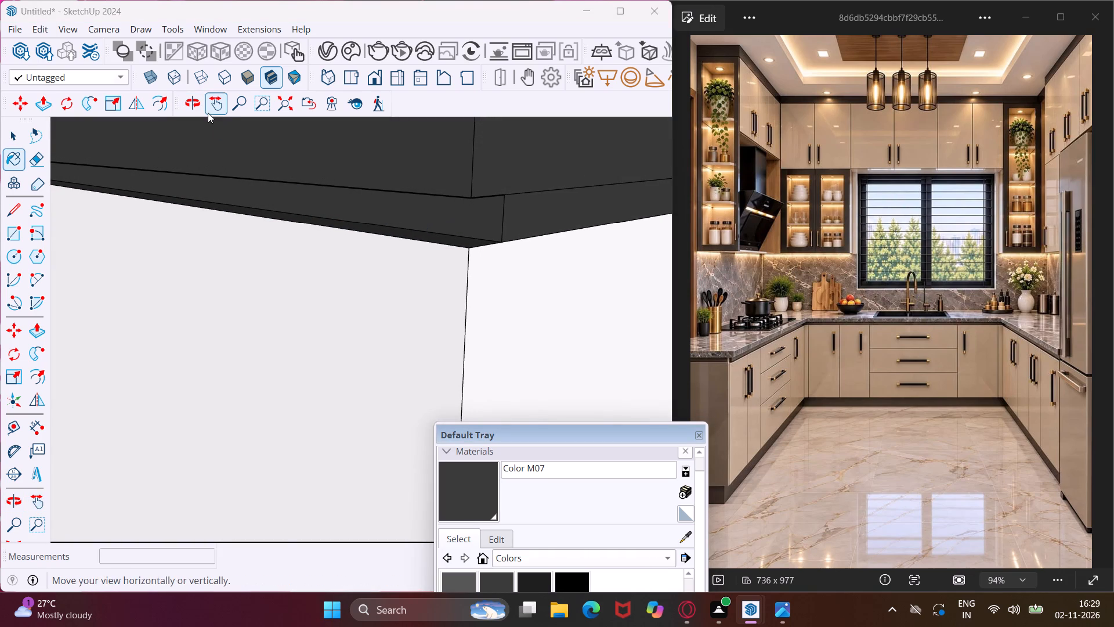
left_click(212, 110)
left_click_drag(197, 195, 683, 288)
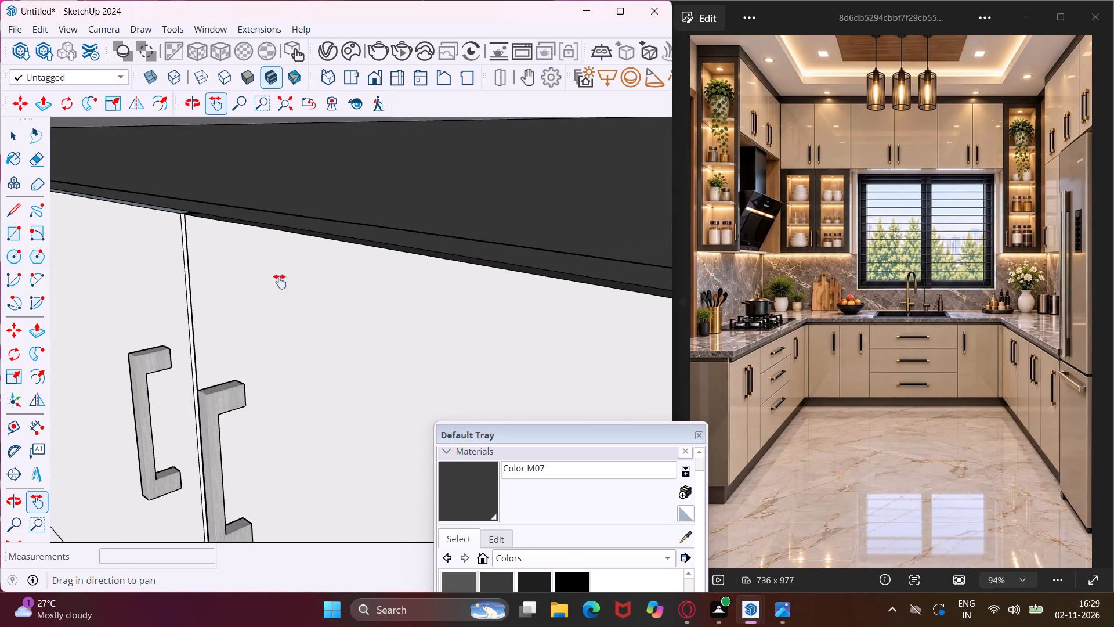
left_click_drag(125, 278, 363, 190)
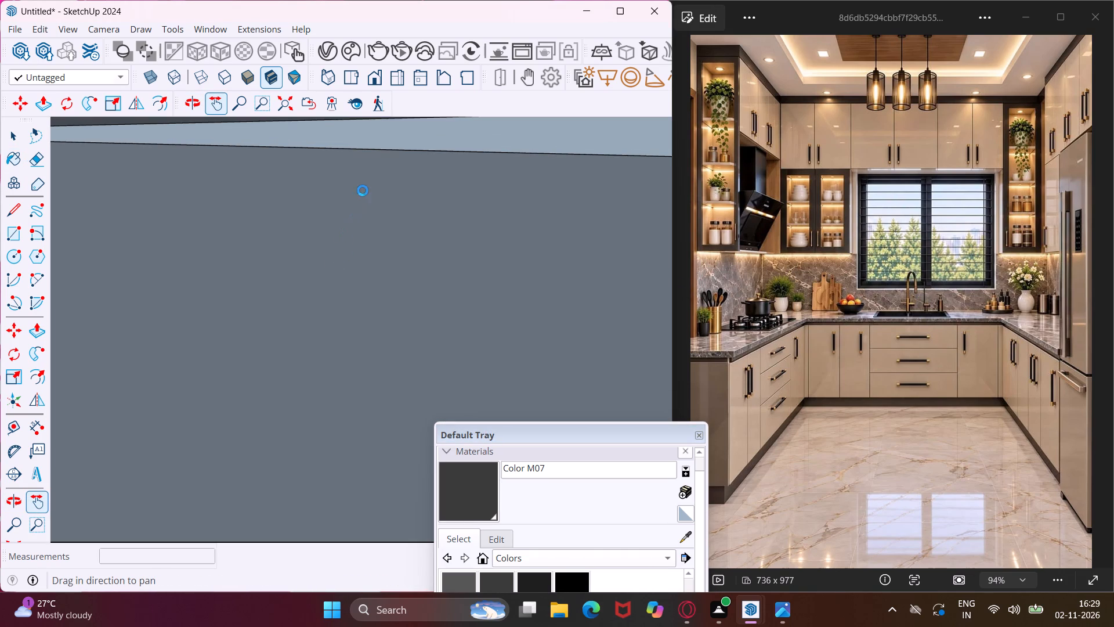
left_click_drag(363, 190, 365, 184)
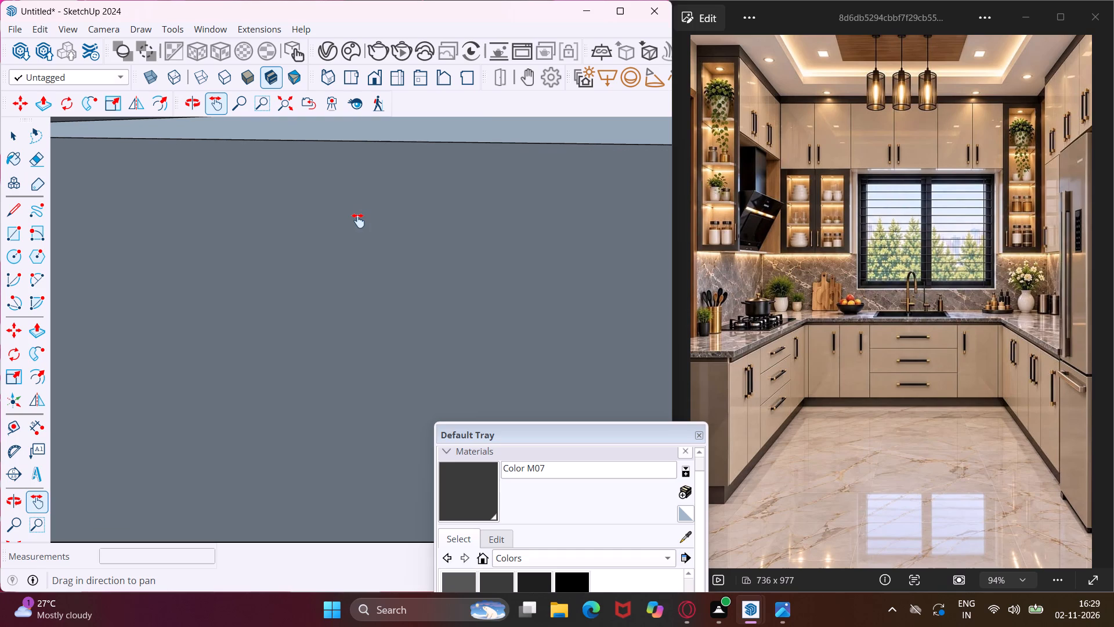
left_click_drag(340, 277, 372, 49)
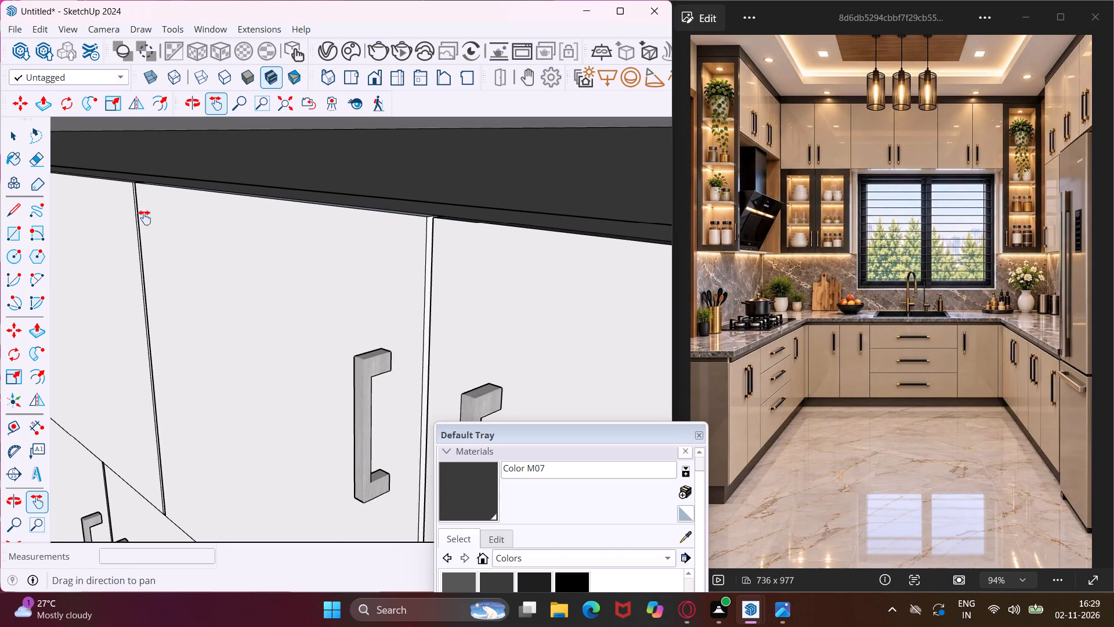
left_click_drag(126, 224, 187, 202)
scroll(167, 183, "up", 1)
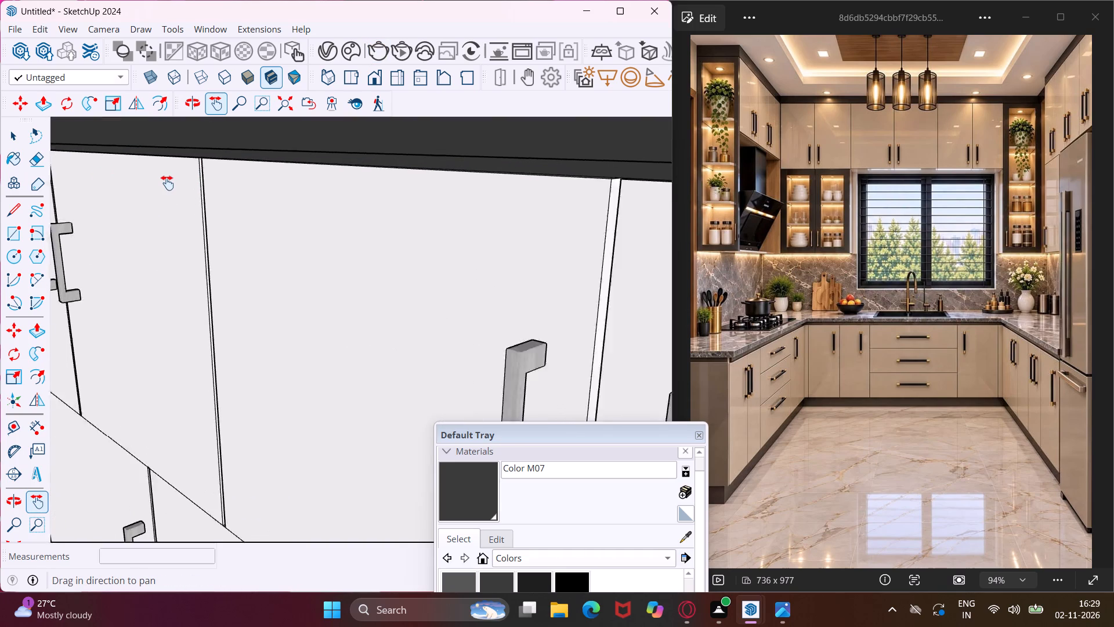
scroll(167, 183, "up", 7)
middle_click_drag(172, 199, 169, 222)
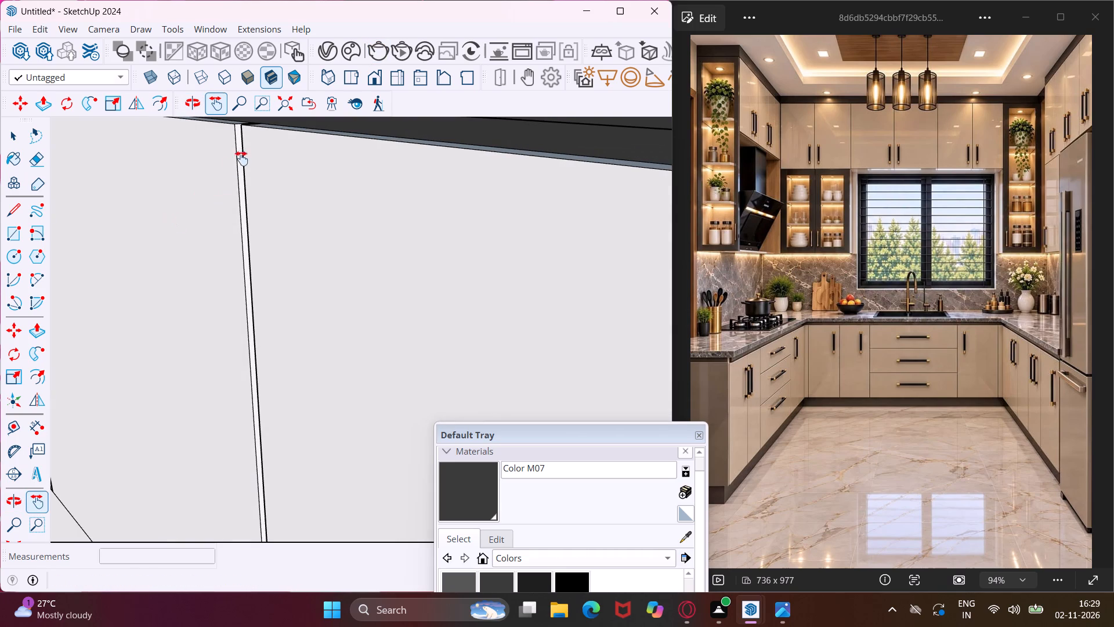
left_click_drag(231, 161, 274, 188)
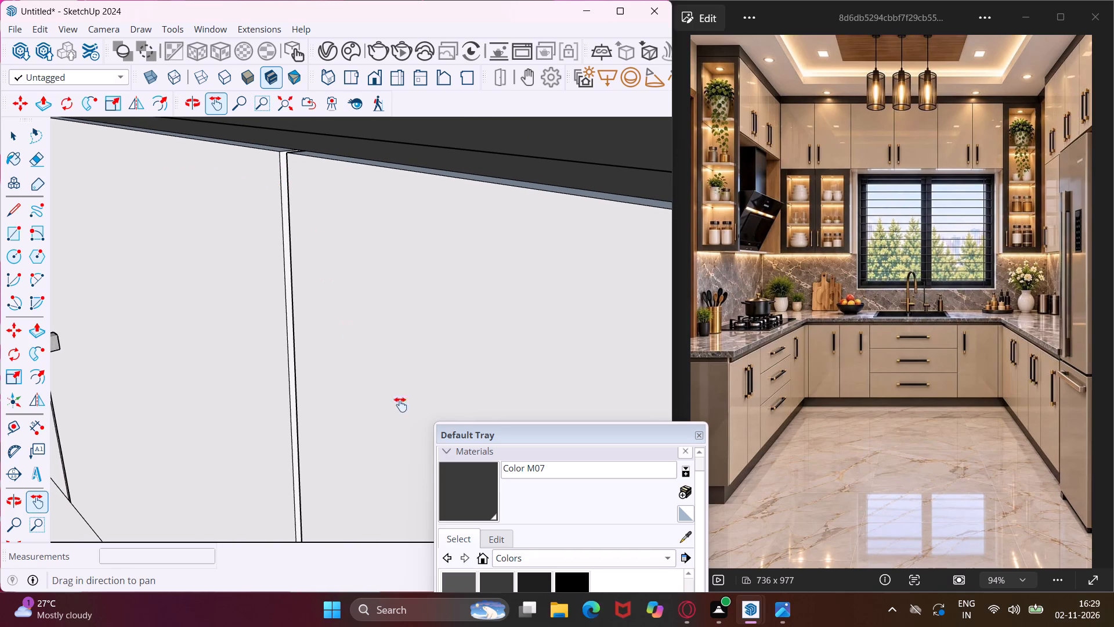
left_click(454, 500)
scroll(266, 149, "up", 7)
left_click(266, 149)
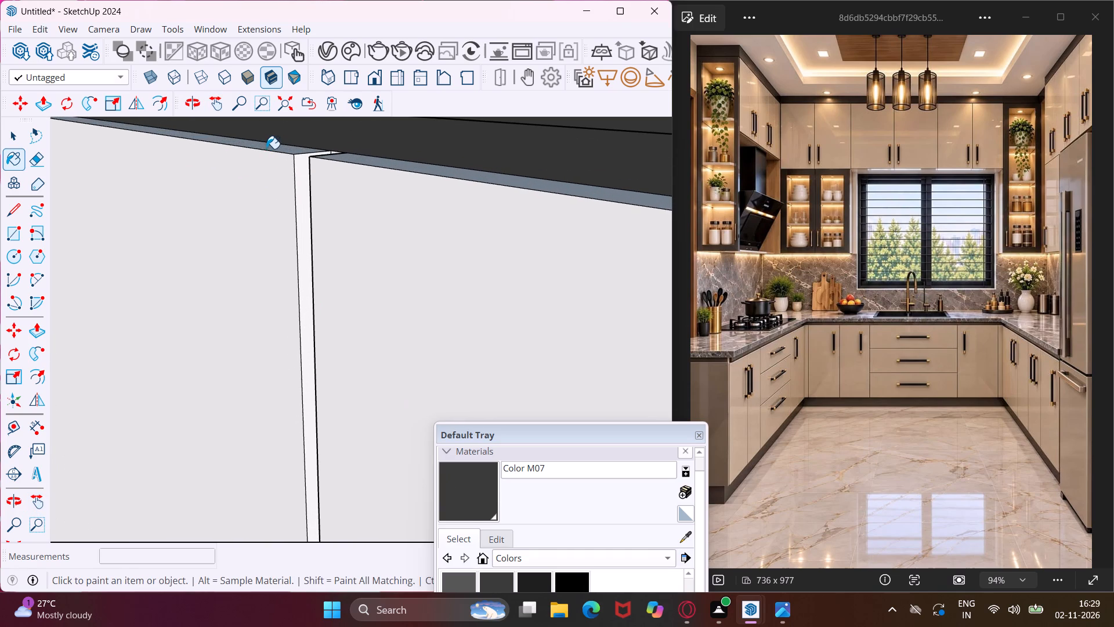
left_click(342, 162)
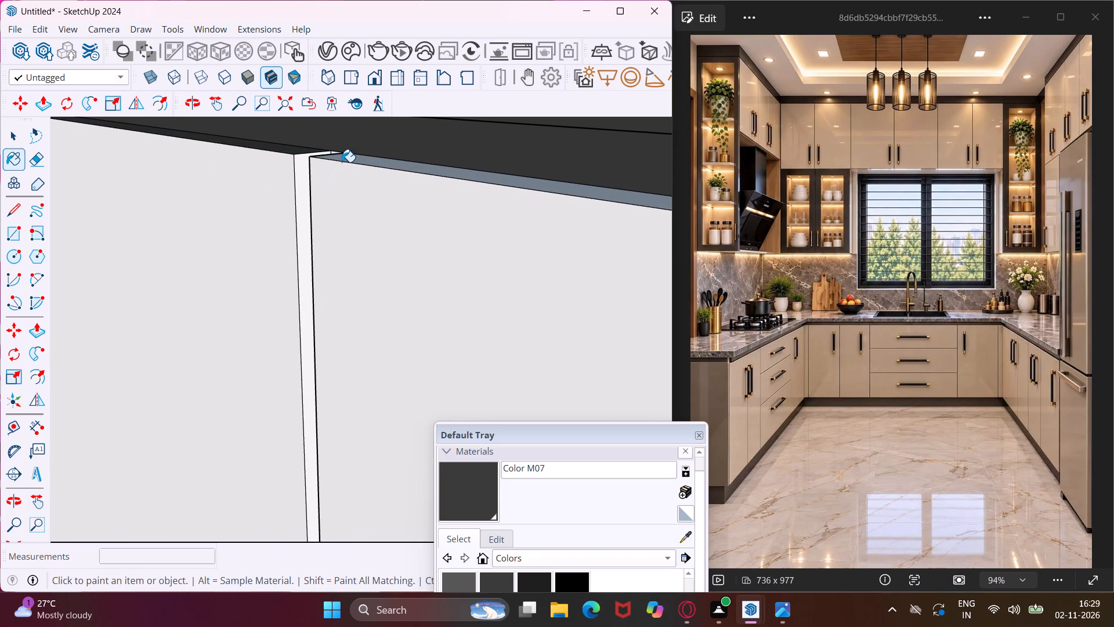
left_click(342, 156)
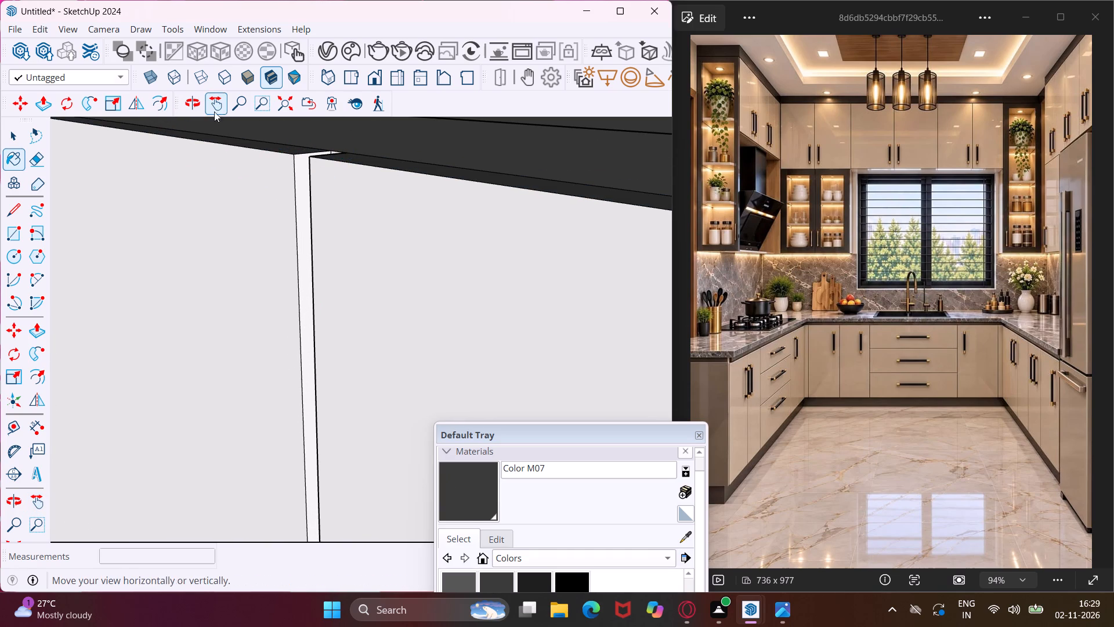
Paint two more adjoining narrow underside strips of the trim, farther along the refrigerator-side wall cabinets, with Color M07.
left_click(219, 109)
left_click_drag(187, 187, 426, 212)
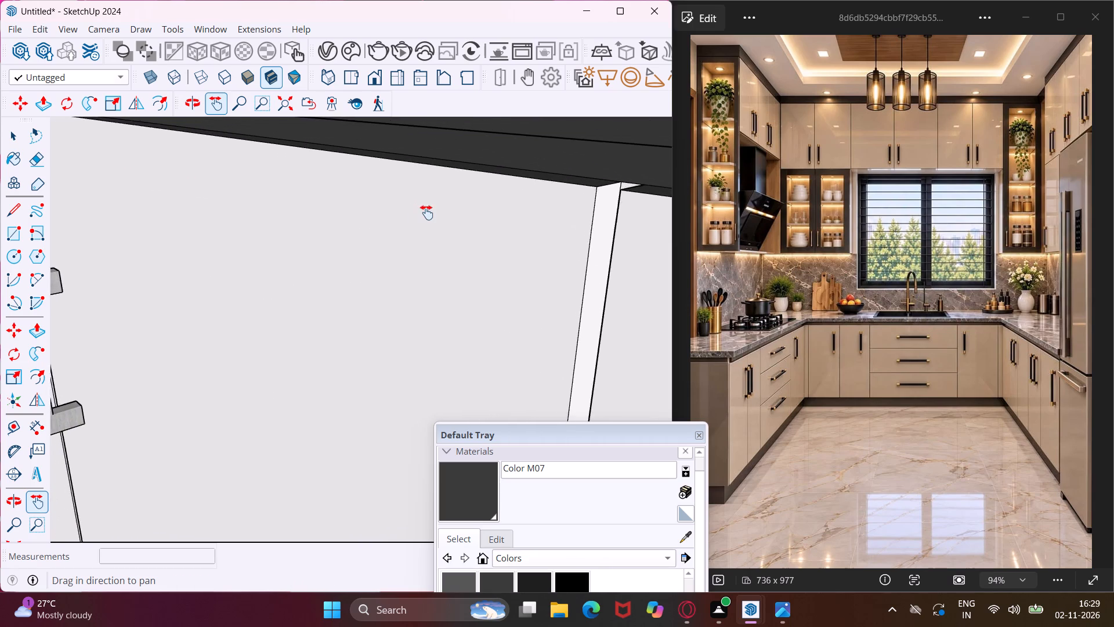
left_click_drag(426, 212, 479, 219)
left_click_drag(133, 307, 355, 354)
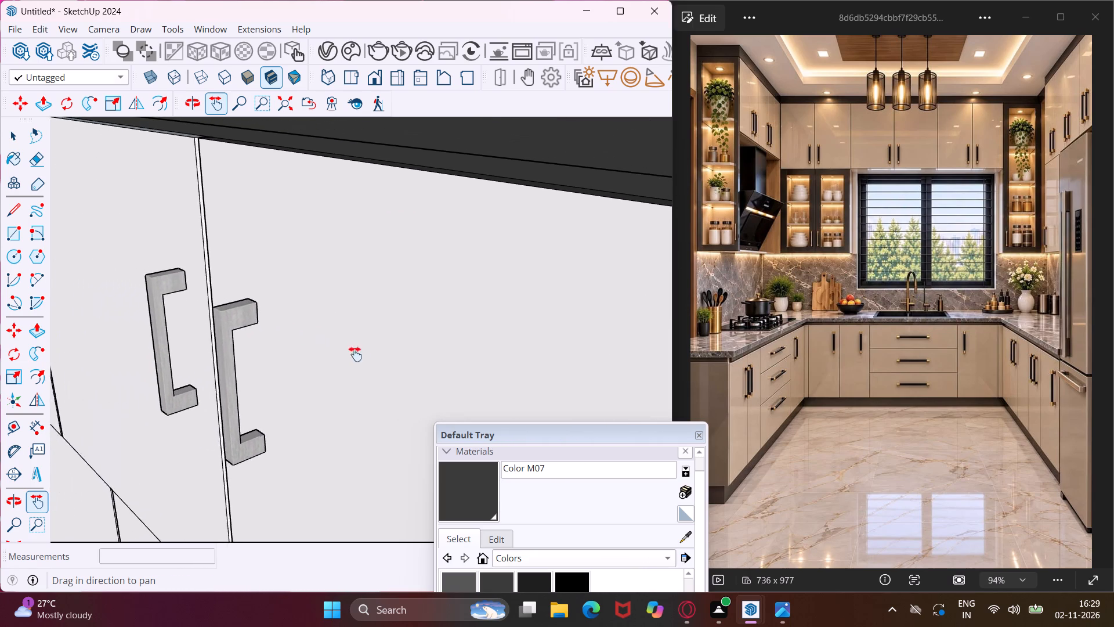
left_click_drag(355, 354, 379, 326)
left_click_drag(176, 268, 223, 278)
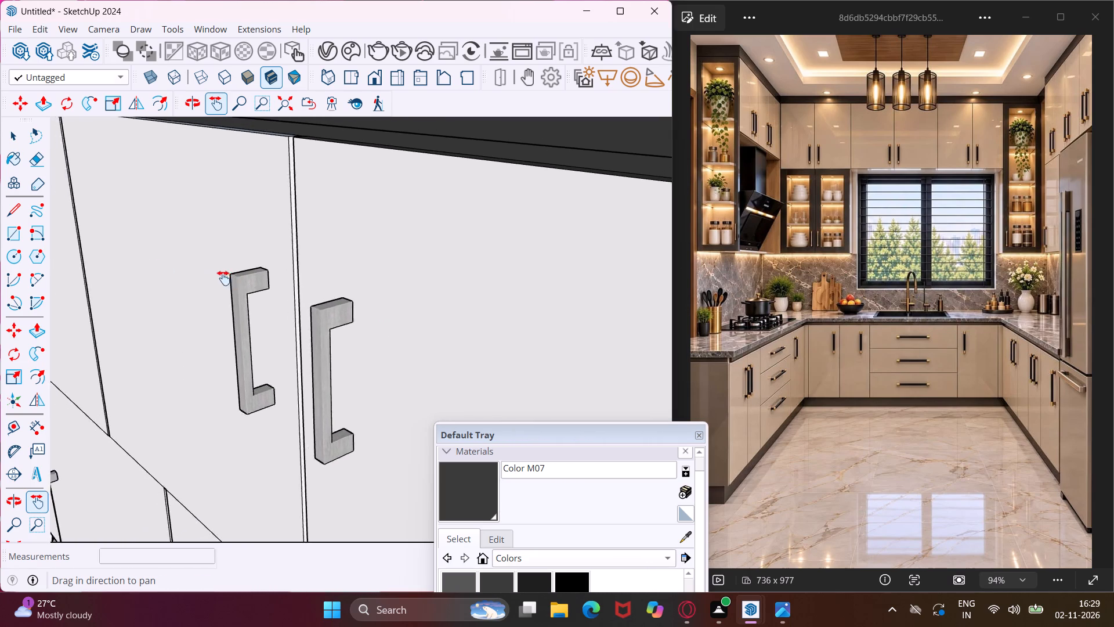
left_click_drag(223, 278, 298, 265)
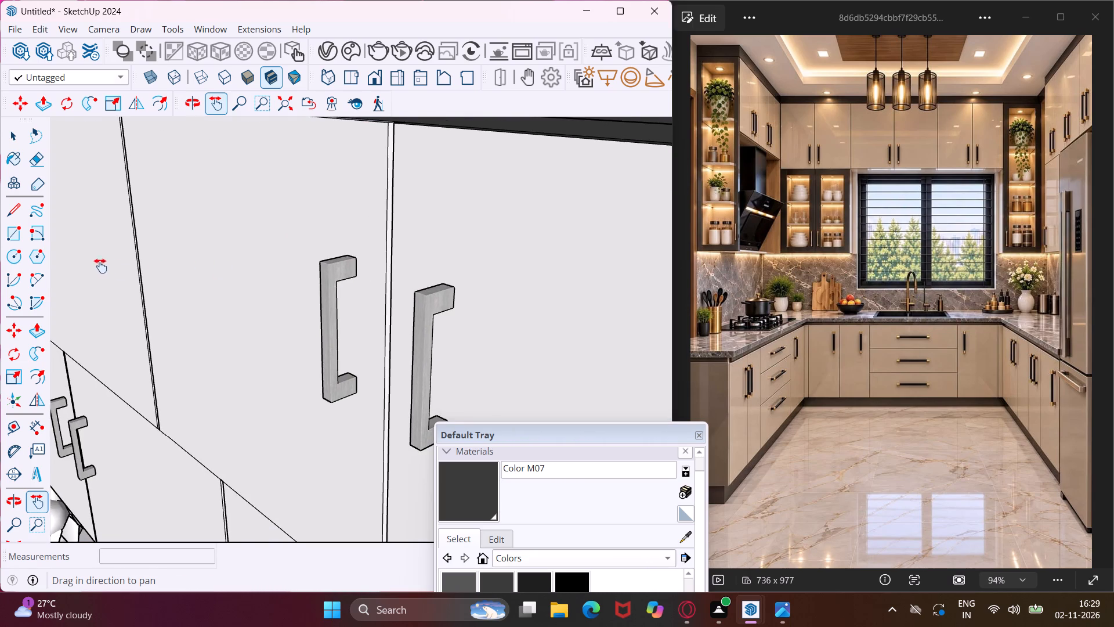
left_click_drag(100, 265, 203, 290)
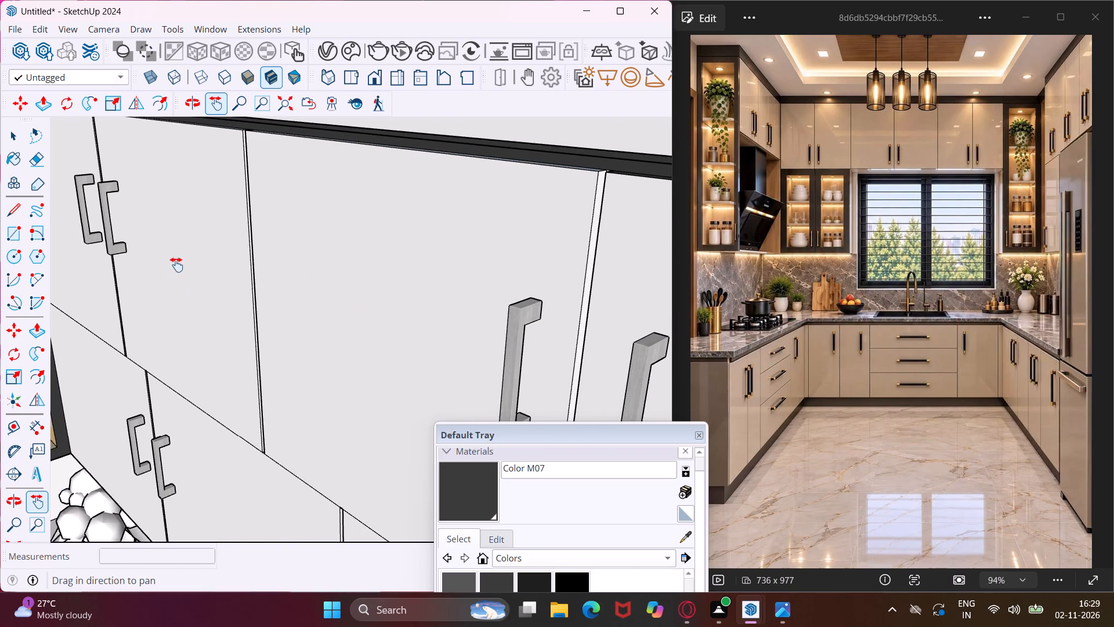
scroll(178, 261, "up", 4)
left_click_drag(148, 261, 237, 351)
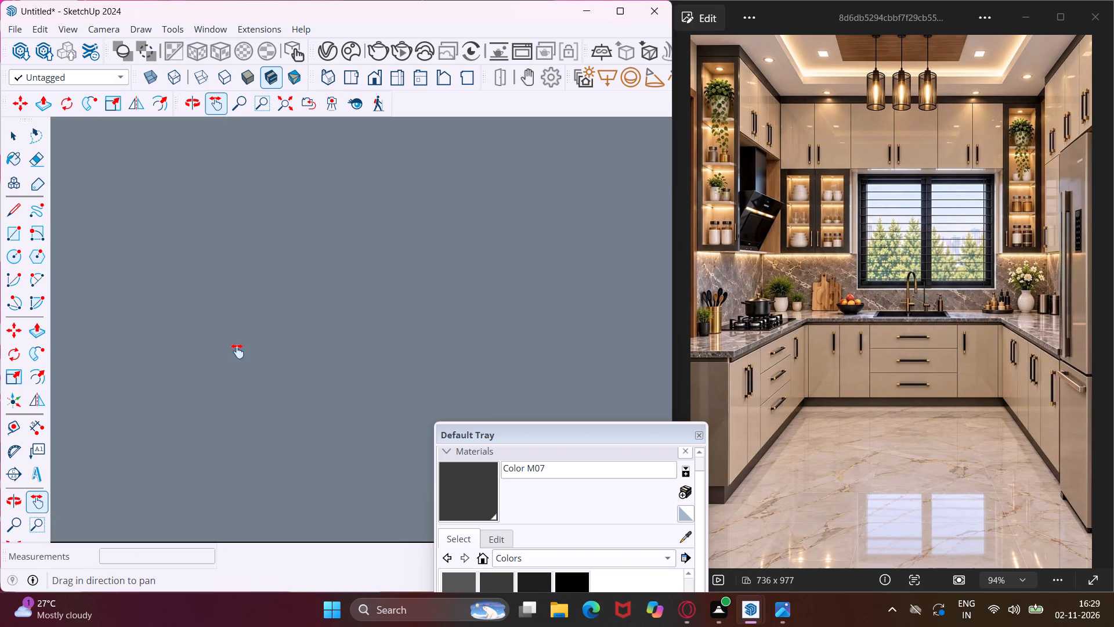
left_click_drag(237, 351, 242, 338)
middle_click_drag(241, 334, 252, 292)
left_click_drag(241, 285, 224, 366)
scroll(334, 235, "up", 1)
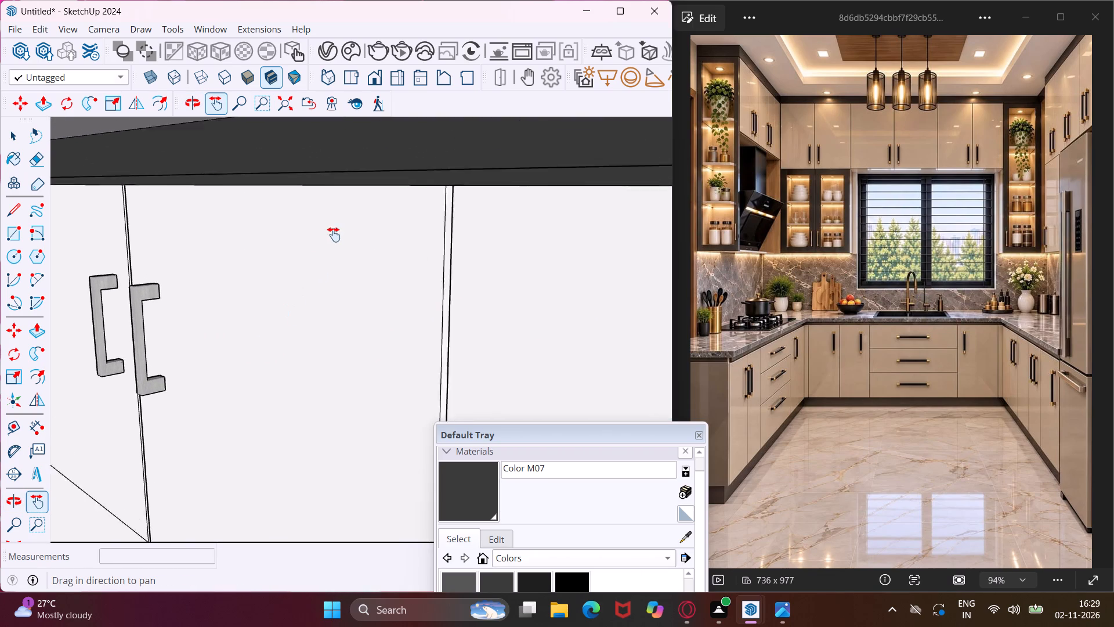
scroll(334, 235, "up", 2)
left_click_drag(353, 207, 327, 254)
scroll(444, 223, "up", 3)
middle_click_drag(454, 226, 442, 242)
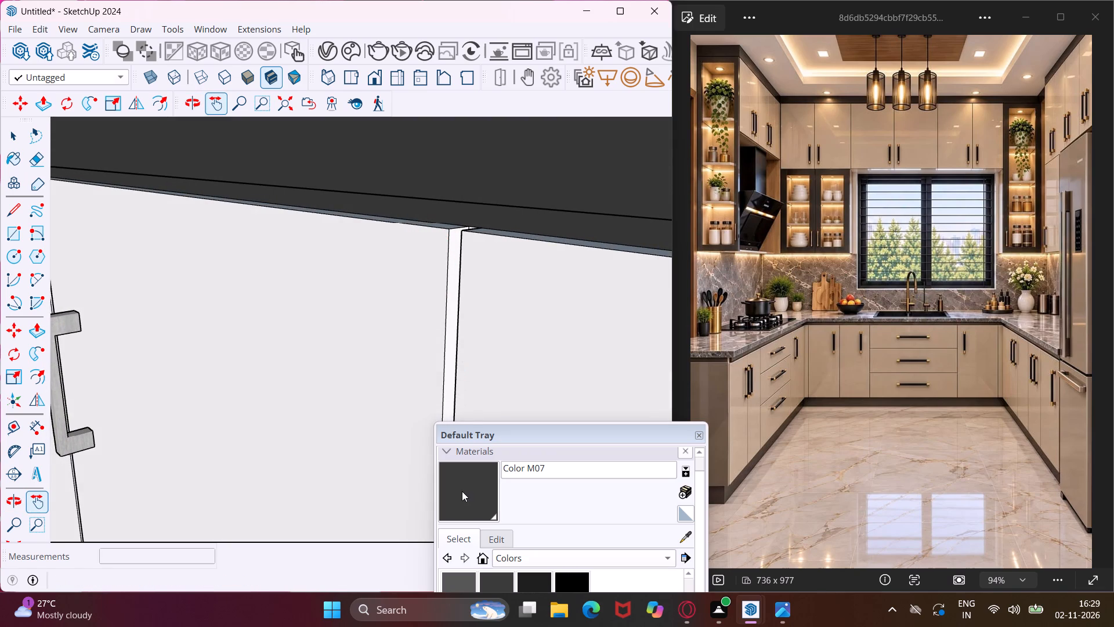
left_click(458, 468)
scroll(455, 203, "up", 6)
left_click(436, 232)
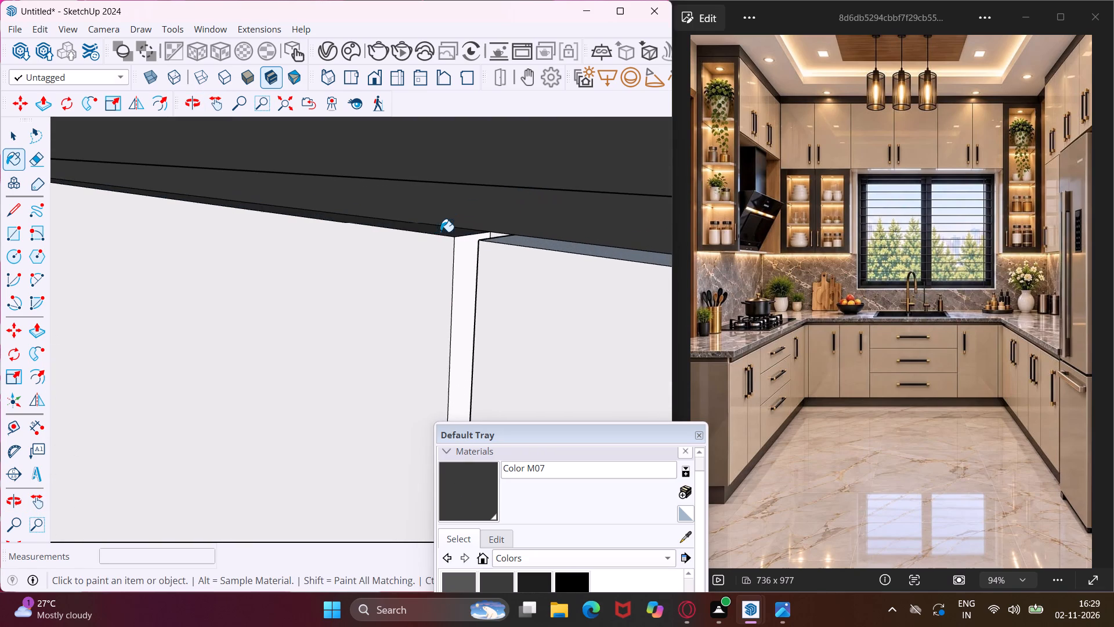
left_click(508, 245)
left_click(508, 242)
Inspect the rest of the trim's underside above the refrigerator-side wall cabinets for unpainted strips.
left_click(215, 112)
left_click_drag(178, 213, 497, 244)
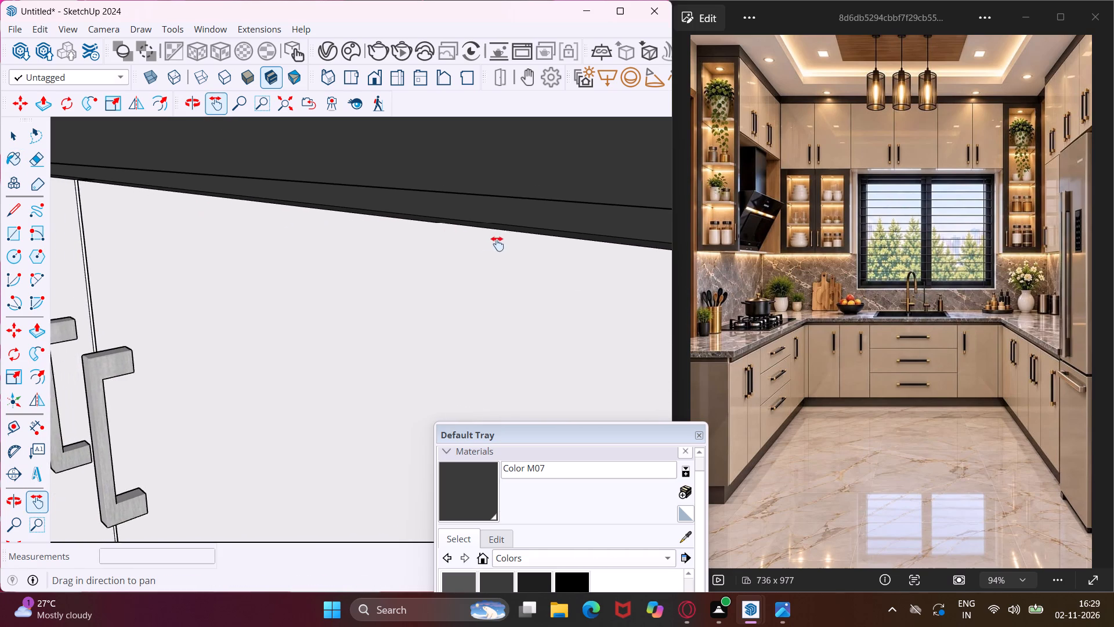
left_click_drag(497, 244, 633, 263)
left_click_drag(171, 256, 232, 266)
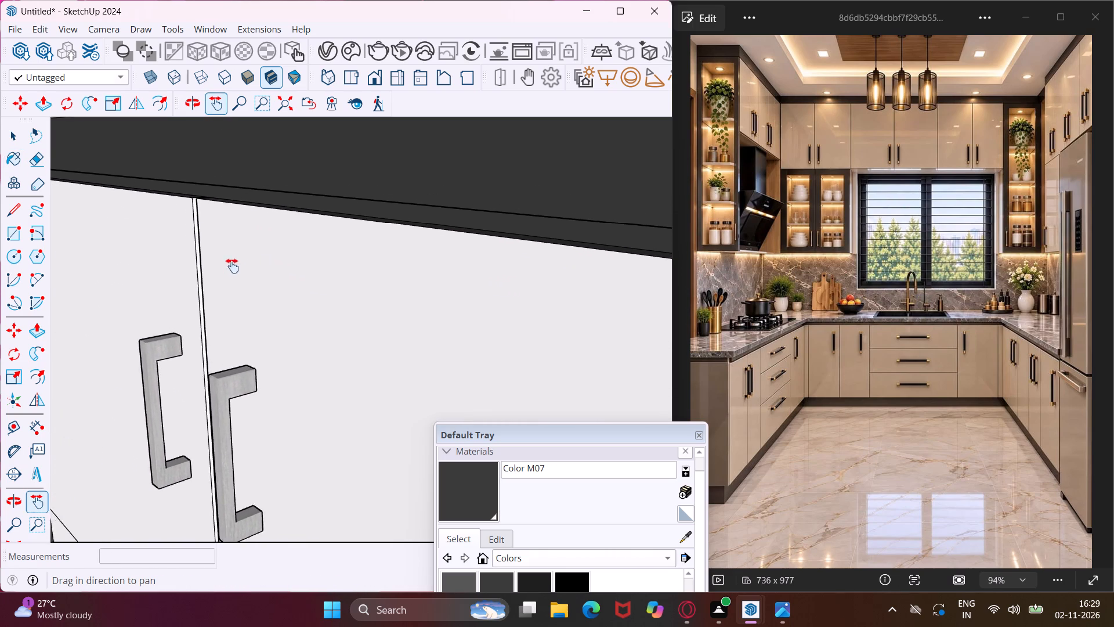
left_click_drag(232, 266, 302, 264)
scroll(187, 247, "down", 3)
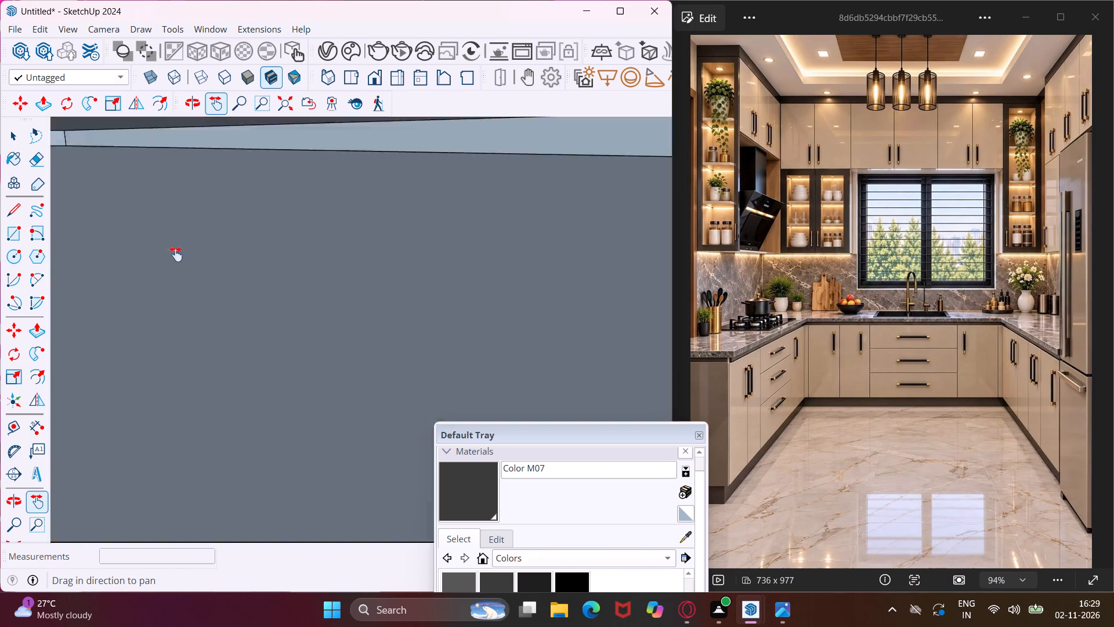
scroll(176, 254, "down", 3)
middle_click_drag(187, 262, 211, 124)
scroll(207, 243, "down", 18)
scroll(180, 279, "down", 18)
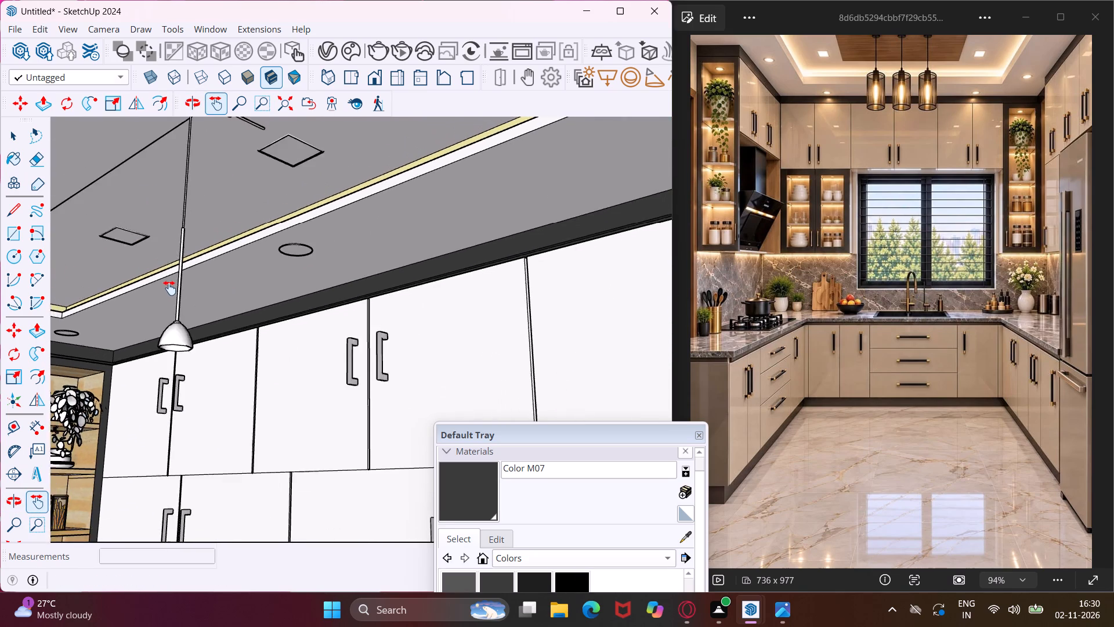
scroll(169, 288, "down", 6)
scroll(164, 286, "down", 18)
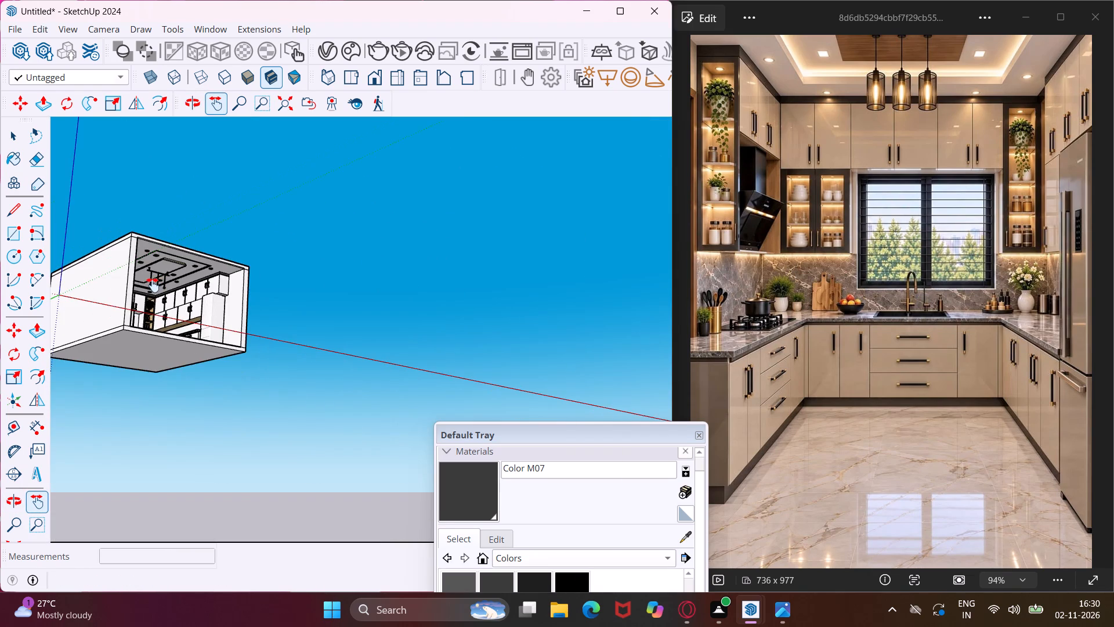
Paint the front frame of the tall open shelf unit on the hob side with Color M07.
middle_click_drag(153, 285, 54, 359)
scroll(147, 302, "up", 10)
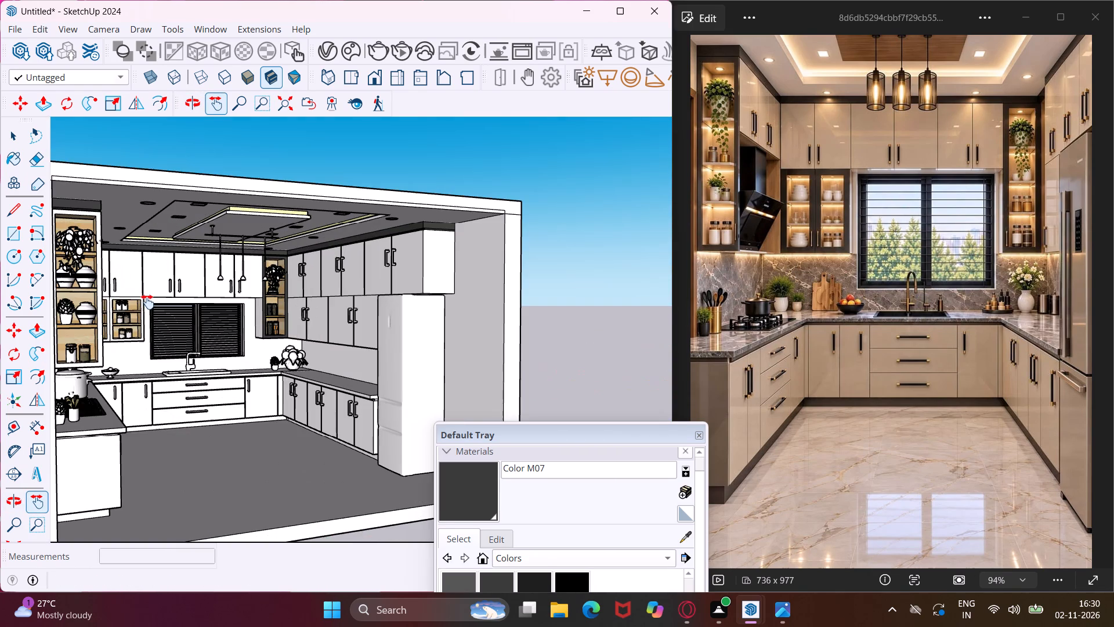
left_click(462, 495)
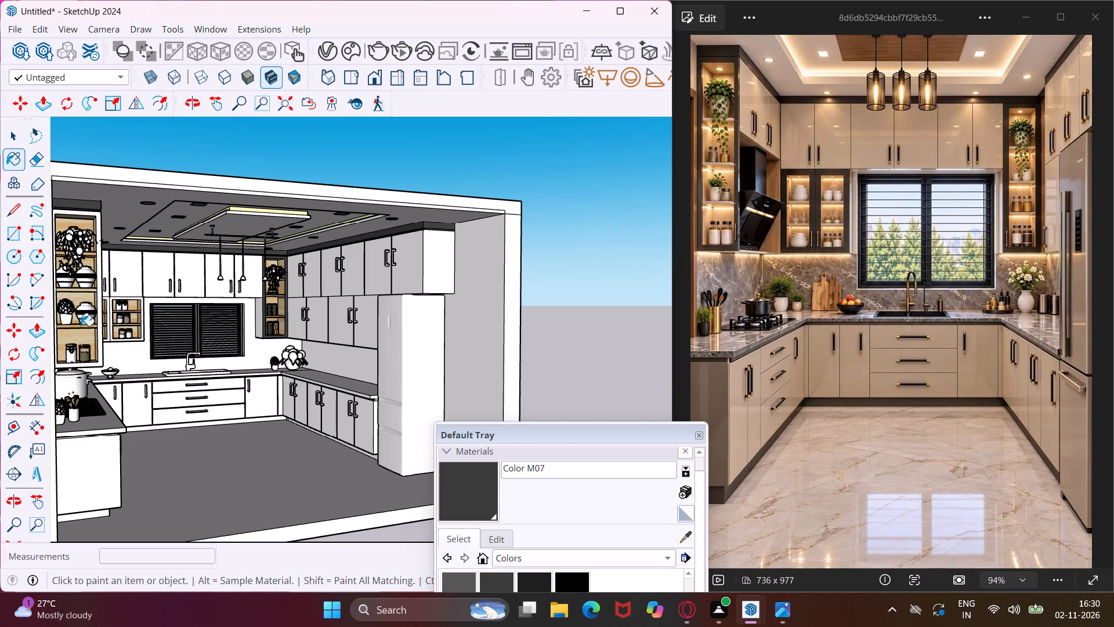
scroll(88, 293, "up", 9)
left_click(93, 306)
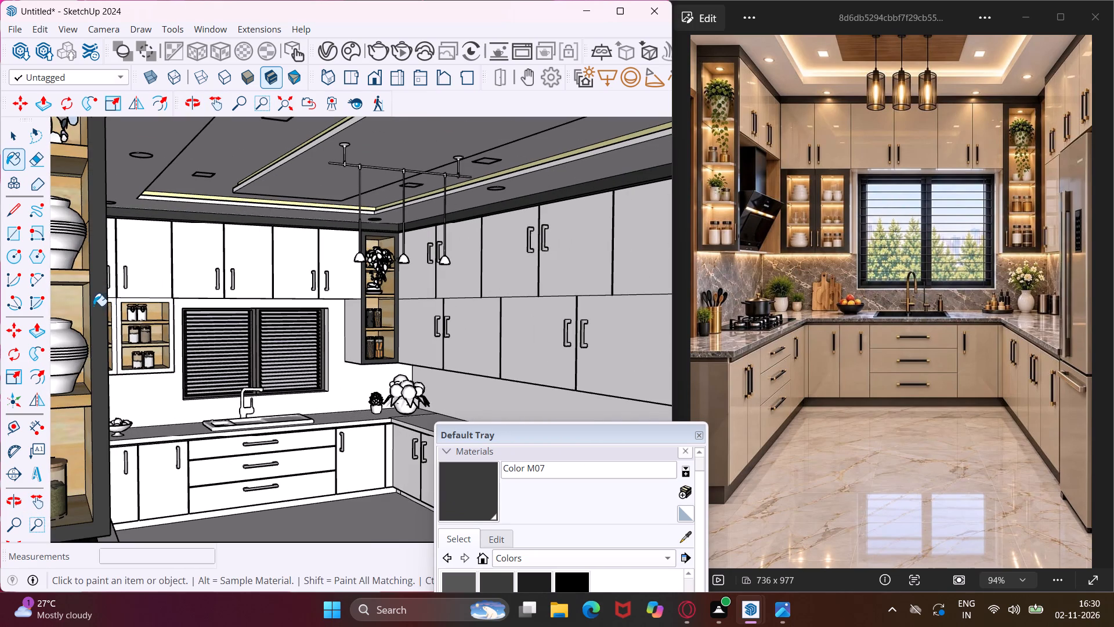
Paint both front frames of the small two-bay shelf cabinet beside the window with Color M07.
scroll(174, 316, "up", 8)
left_click(167, 305)
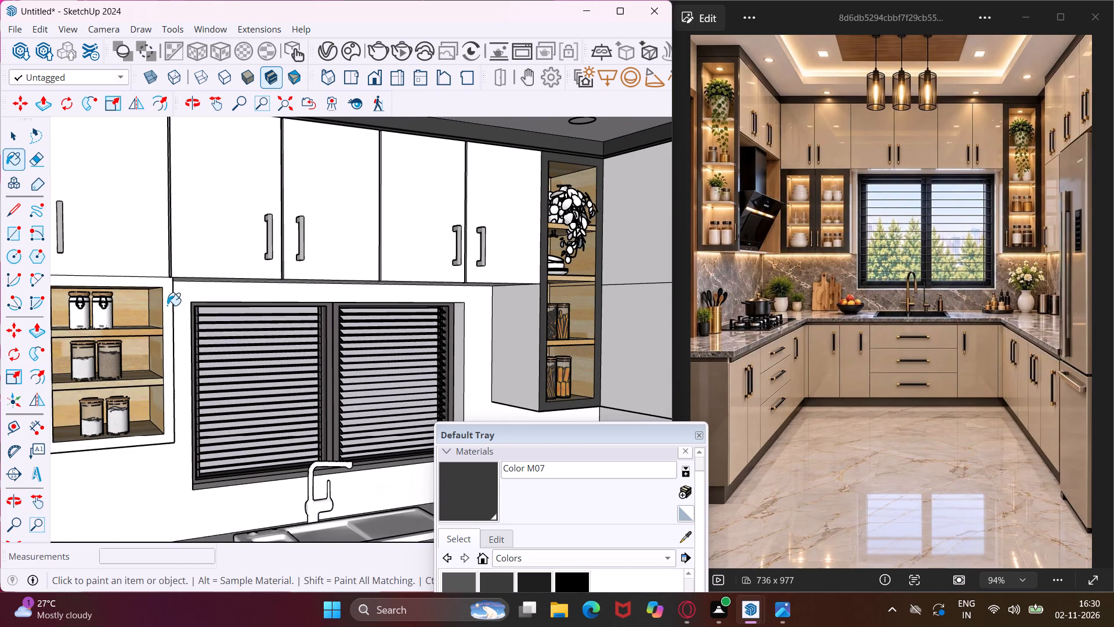
scroll(143, 294, "down", 5)
scroll(79, 296, "up", 3)
left_click(76, 291)
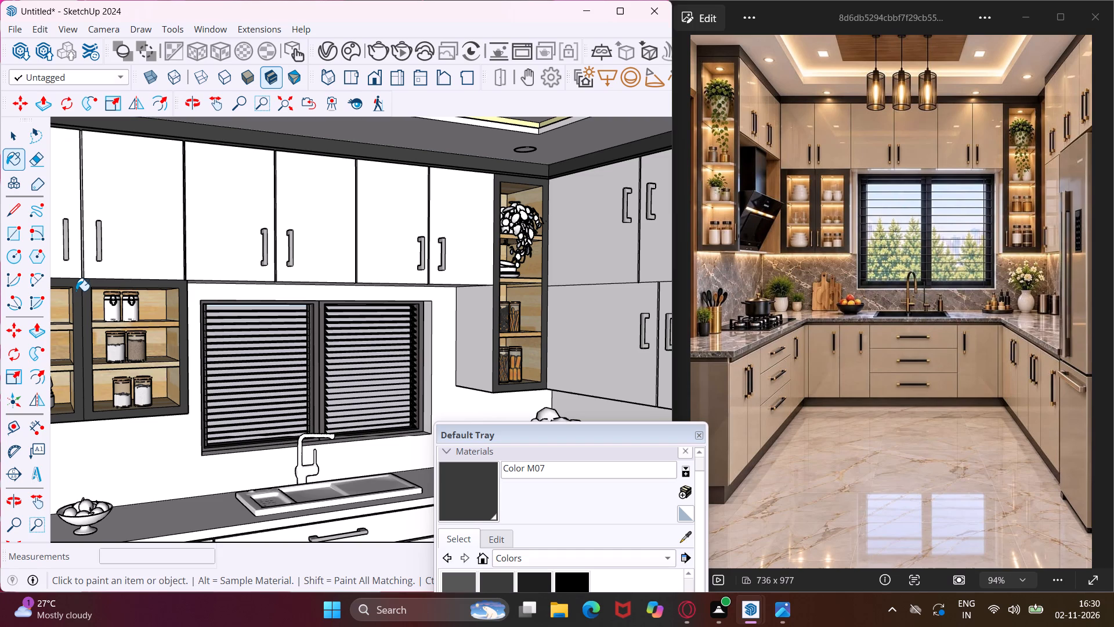
key("Escape")
key("space")
Paint the end face and the long front face of the toe kick under the hob-side base cabinets with Color M07.
scroll(182, 271, "down", 9)
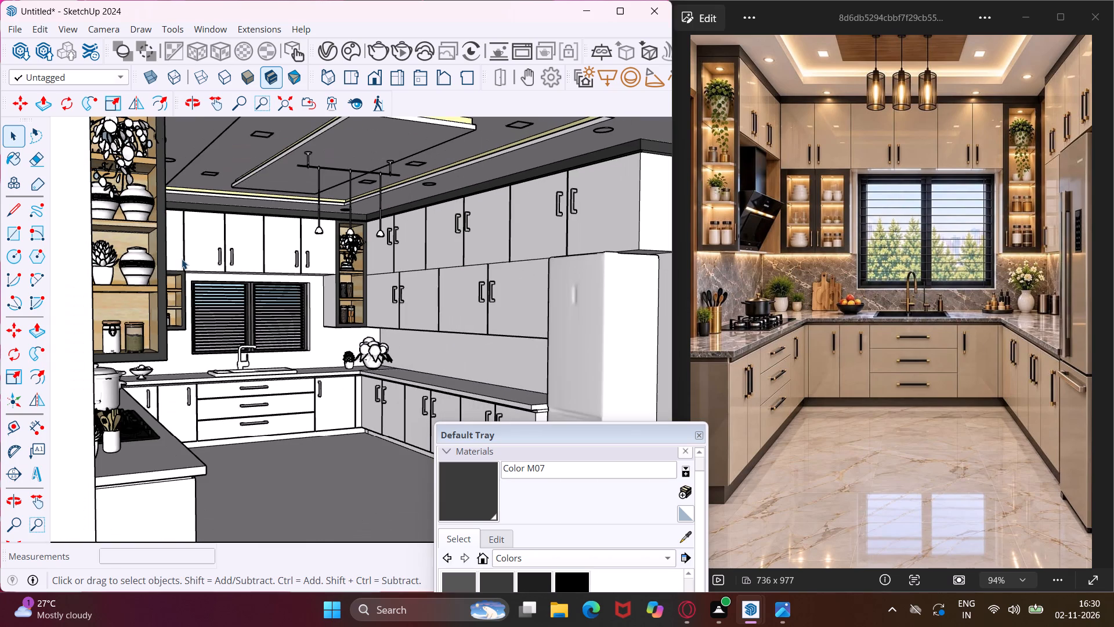
left_click(487, 507)
scroll(251, 393, "down", 10)
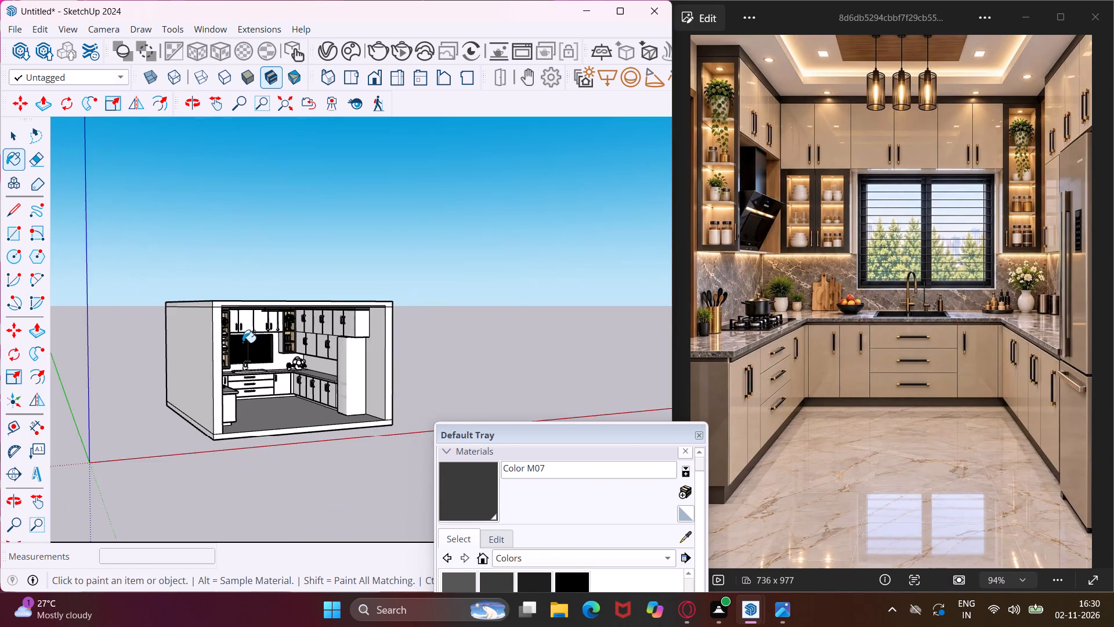
scroll(240, 334, "down", 3)
middle_click_drag(267, 399, 171, 435)
scroll(220, 383, "up", 12)
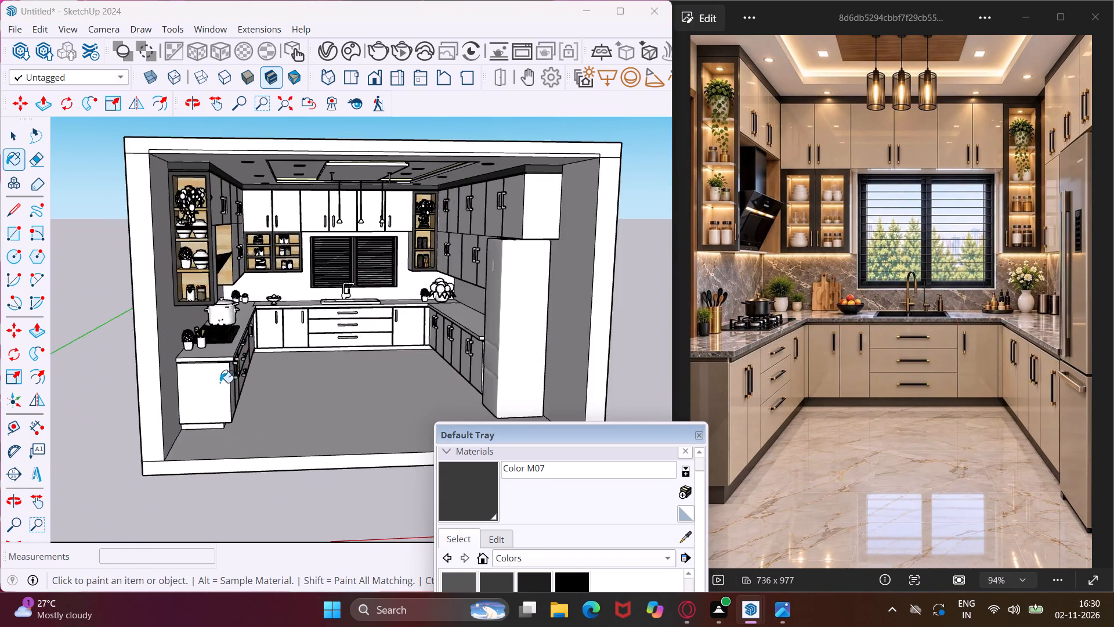
scroll(220, 383, "up", 11)
left_click(225, 495)
middle_click_drag(238, 489, 230, 483)
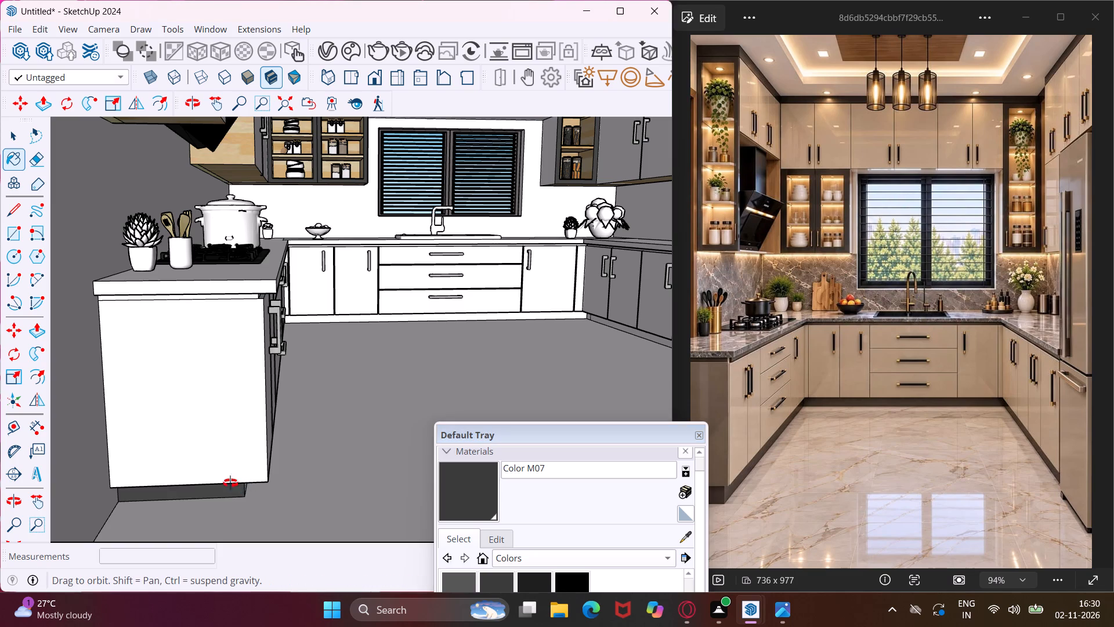
middle_click_drag(230, 483, 194, 399)
scroll(237, 449, "up", 7)
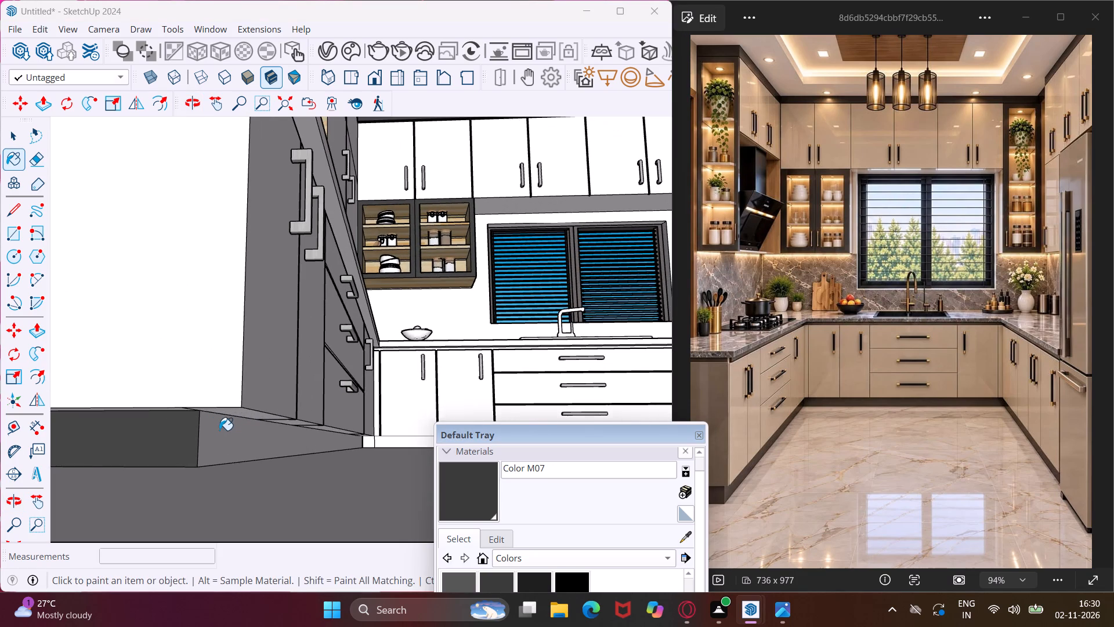
left_click(219, 430)
scroll(219, 430, "up", 1)
middle_click_drag(219, 430, 241, 435)
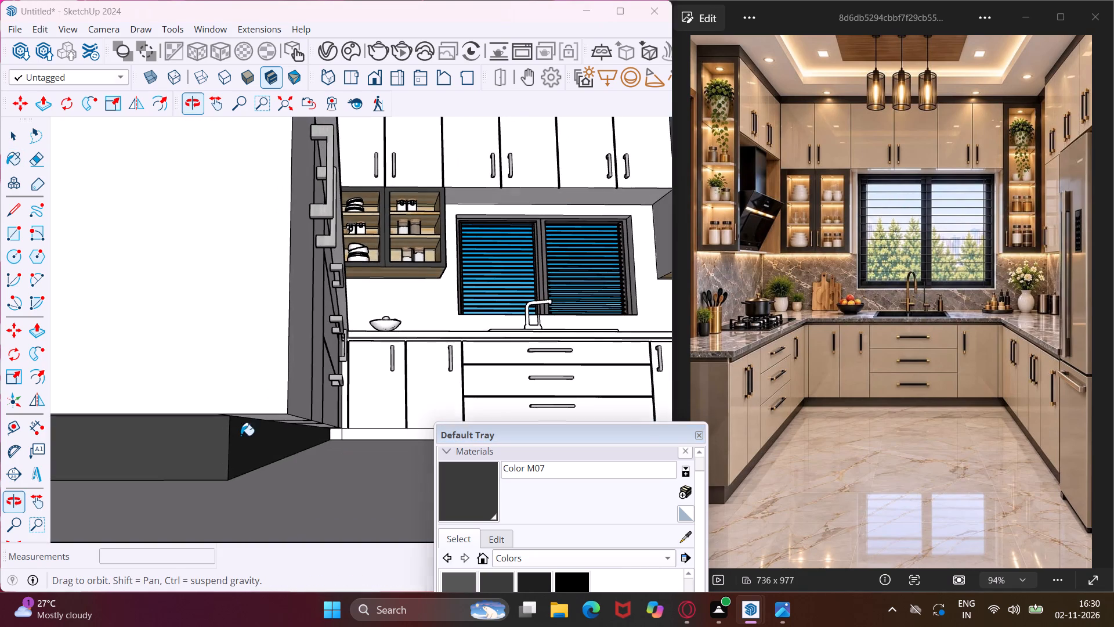
Paint the underside faces of the hob-side base cabinets above the toe kick with Color M07, along to the back corner.
scroll(246, 426, "up", 7)
middle_click_drag(251, 403, 253, 377)
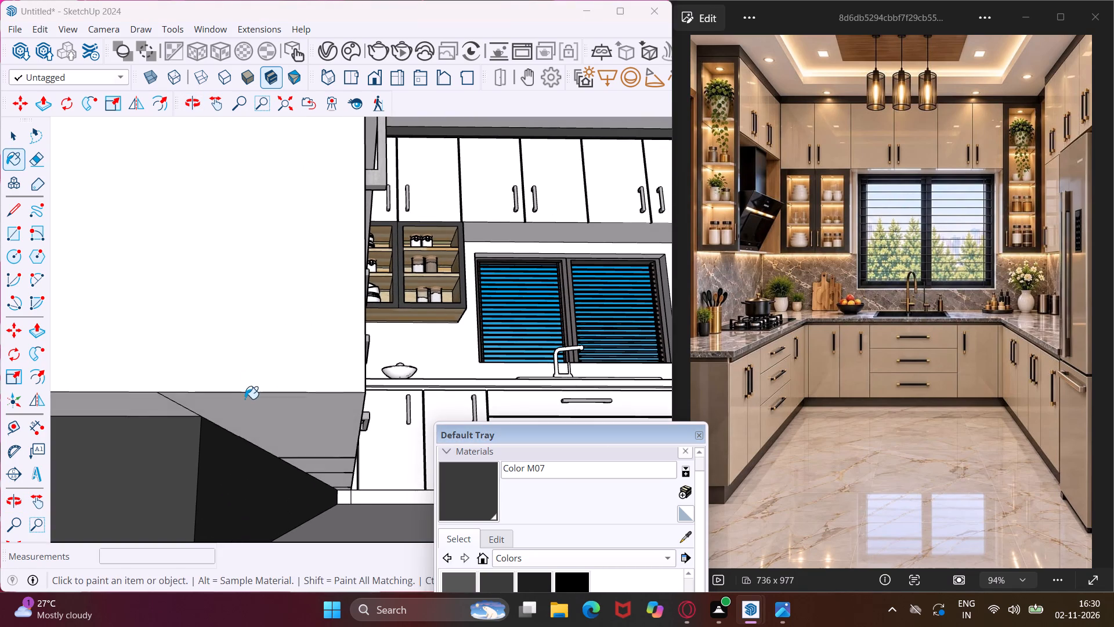
left_click(245, 399)
left_click(158, 407)
scroll(312, 473, "up", 3)
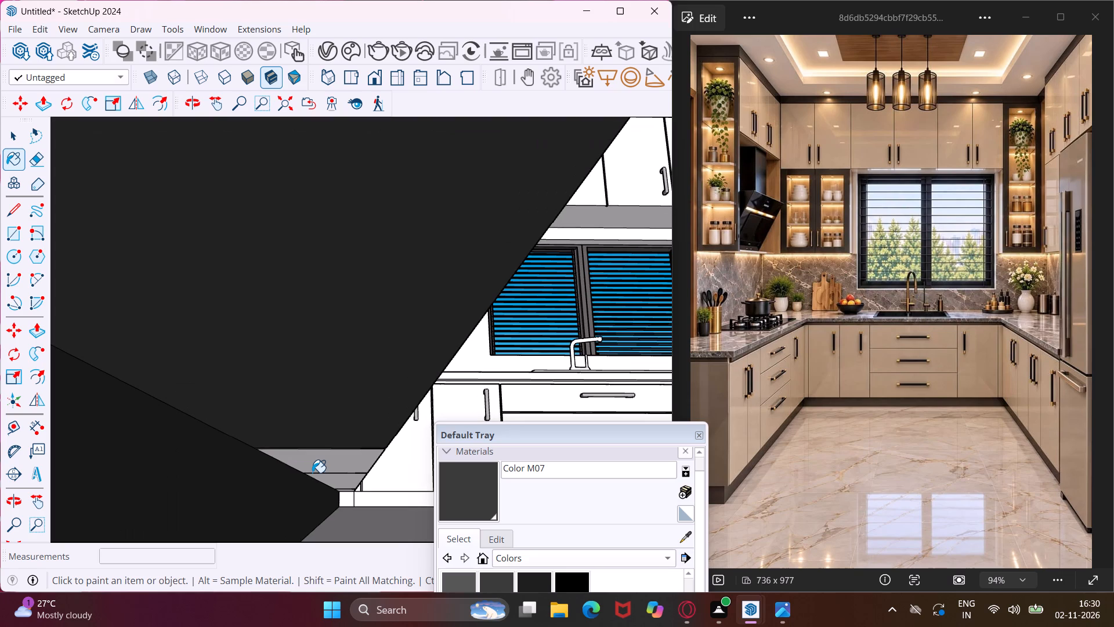
left_click(313, 460)
left_click(330, 487)
scroll(350, 487, "up", 3)
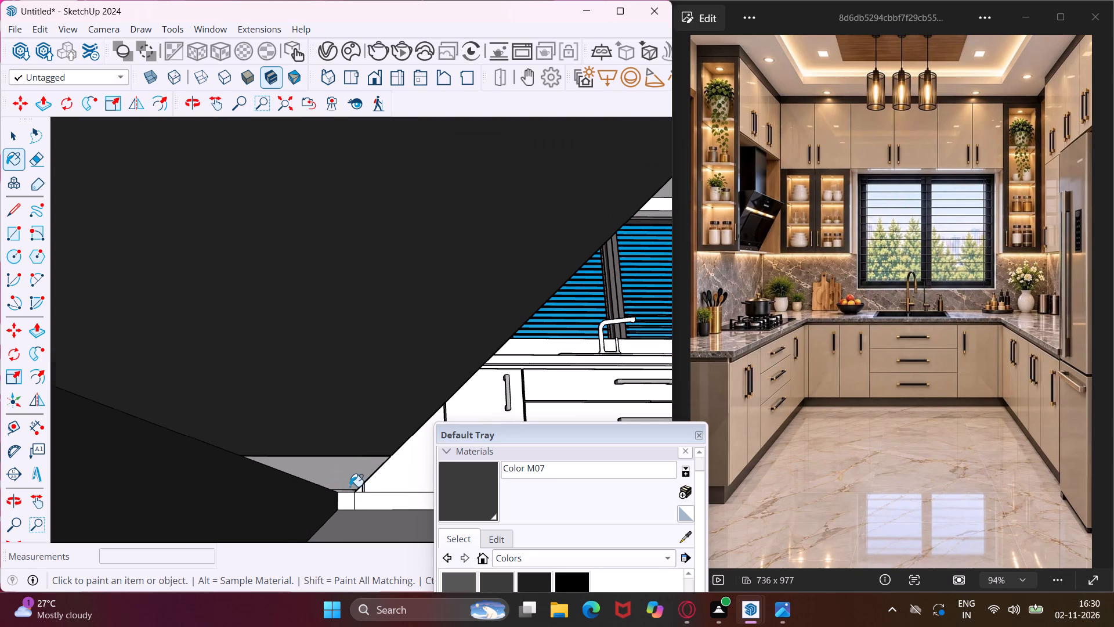
left_click(346, 480)
middle_click_drag(319, 473, 278, 455)
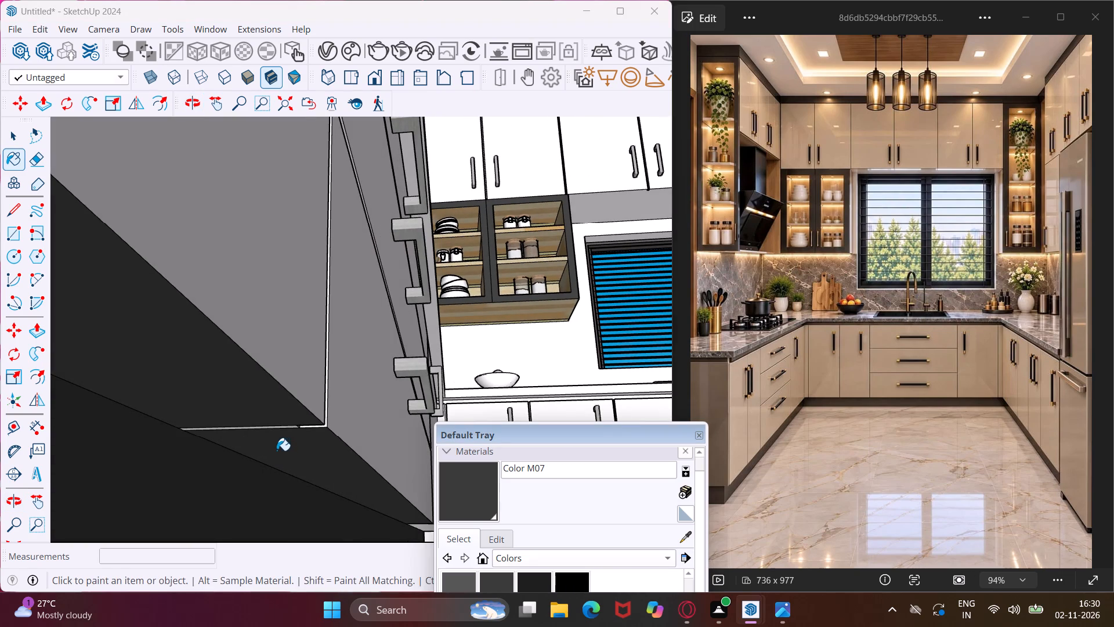
scroll(407, 527, "up", 4)
left_click(421, 528)
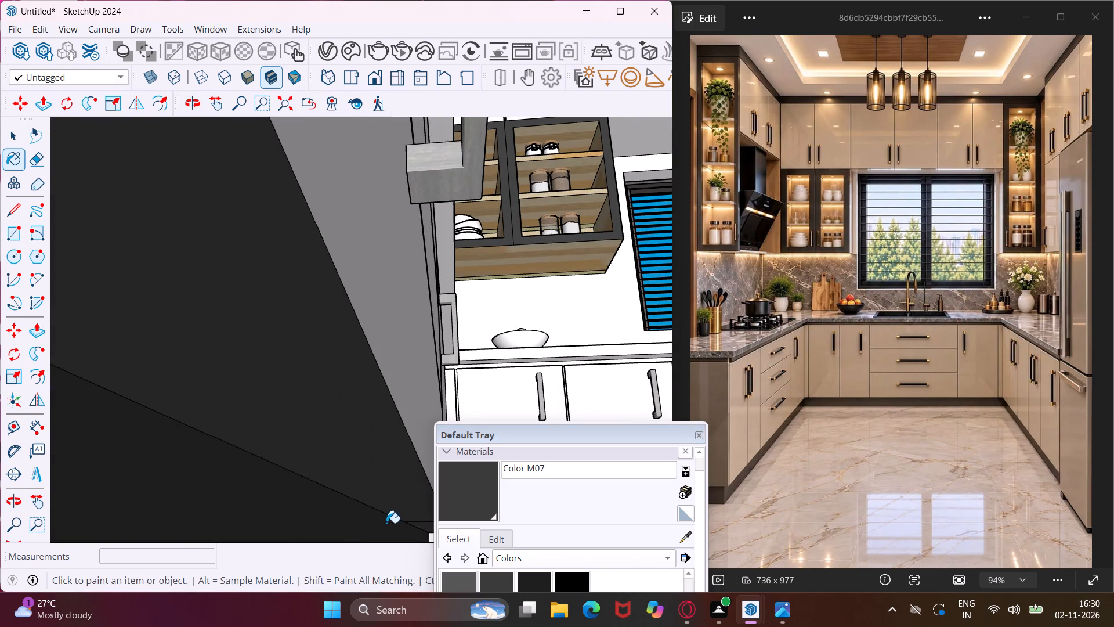
Paint the toe kick of the back-wall base cabinets, where it meets the hob-side run, with Color M07.
scroll(273, 510, "down", 4)
scroll(405, 548, "up", 3)
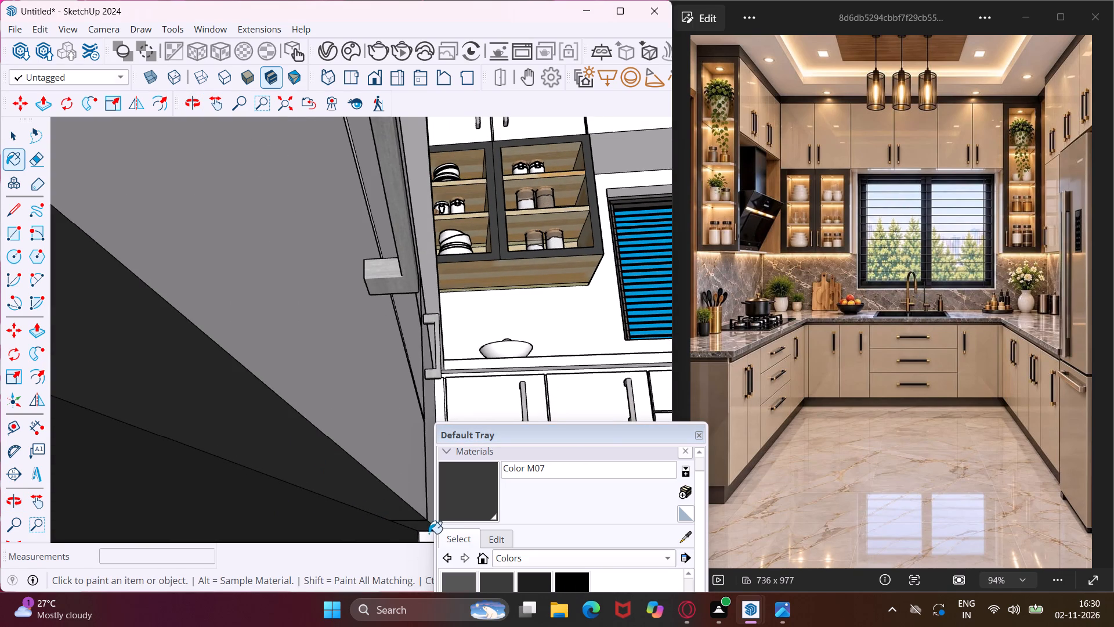
left_click(426, 534)
scroll(346, 515, "down", 4)
middle_click_drag(352, 494, 300, 556)
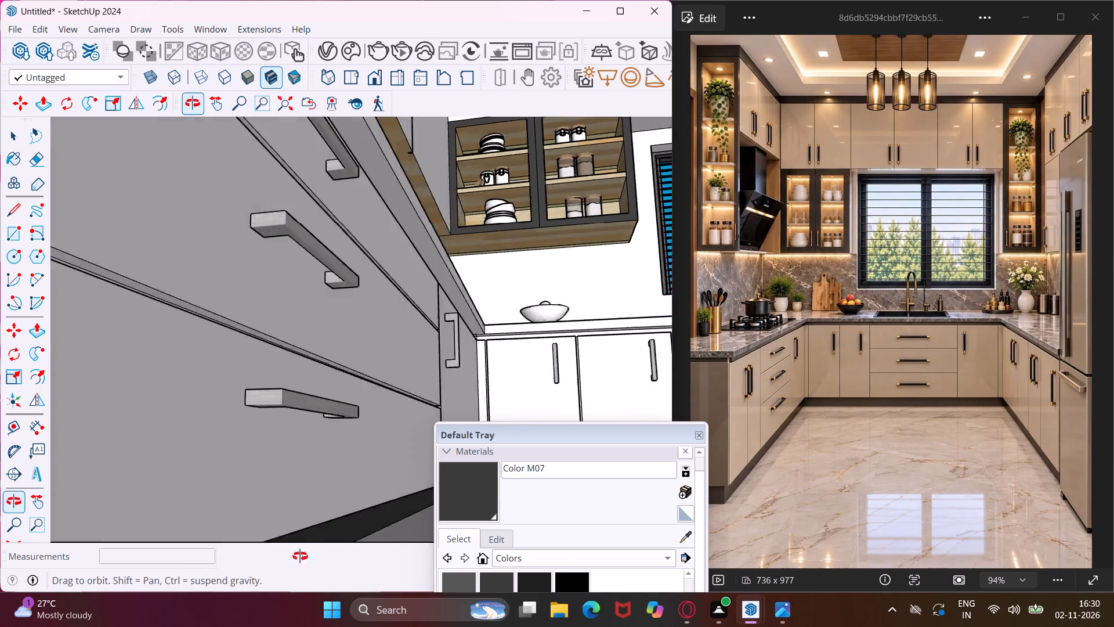
middle_click_drag(300, 556, 302, 580)
scroll(331, 493, "down", 5)
scroll(317, 444, "down", 10)
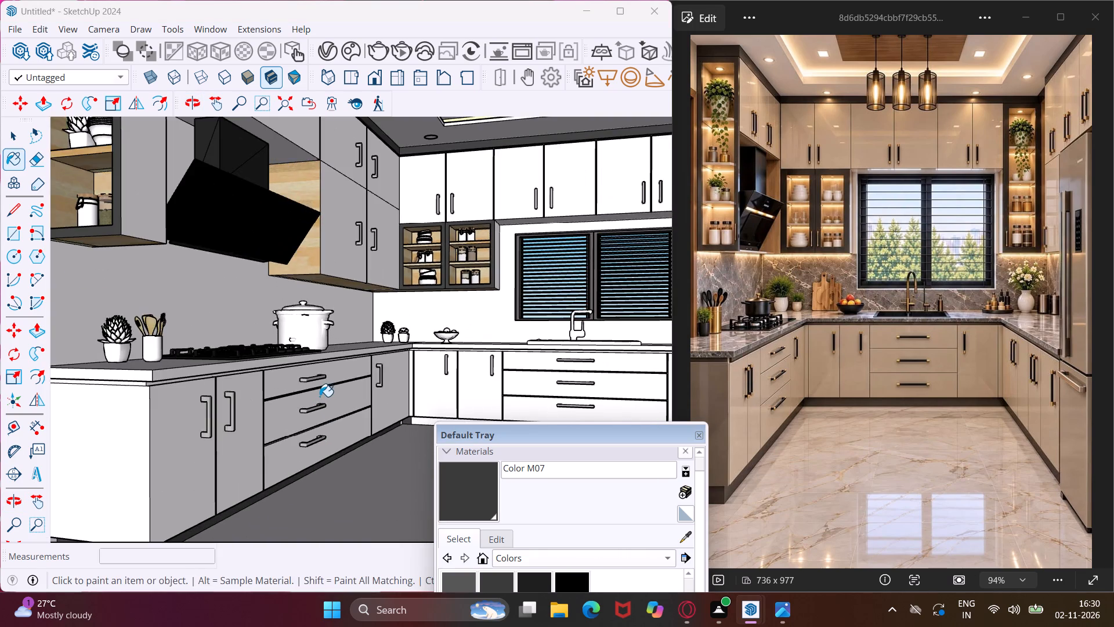
Paint the front face of the toe kick under the fridge-side base cabinets with Color M07.
scroll(320, 397, "down", 9)
middle_click_drag(436, 384, 571, 380)
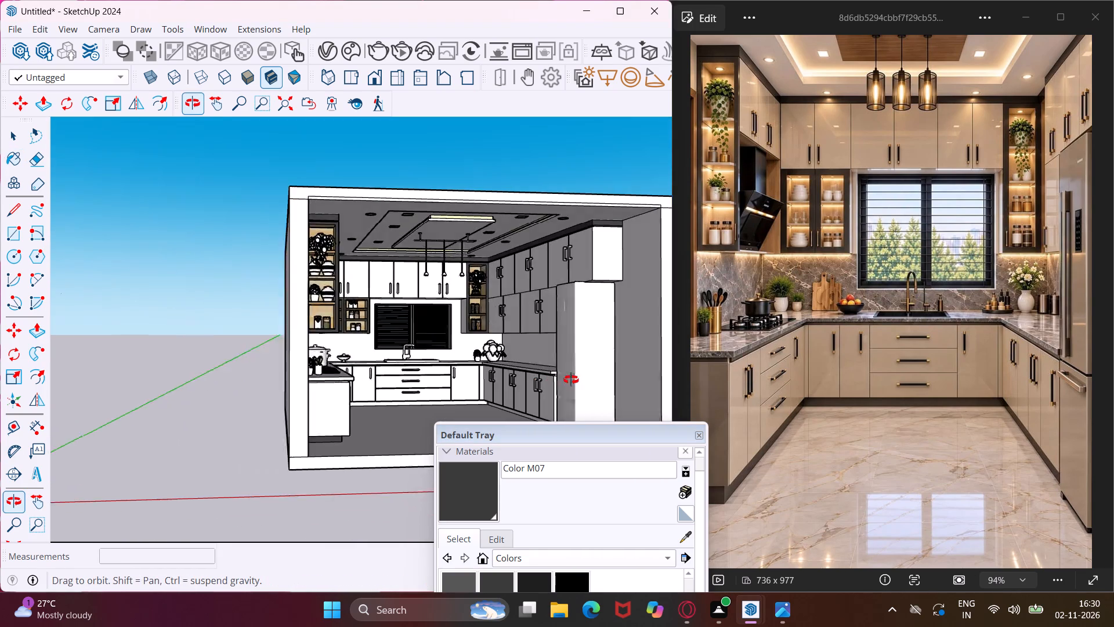
middle_click_drag(571, 380, 602, 377)
scroll(542, 416, "up", 9)
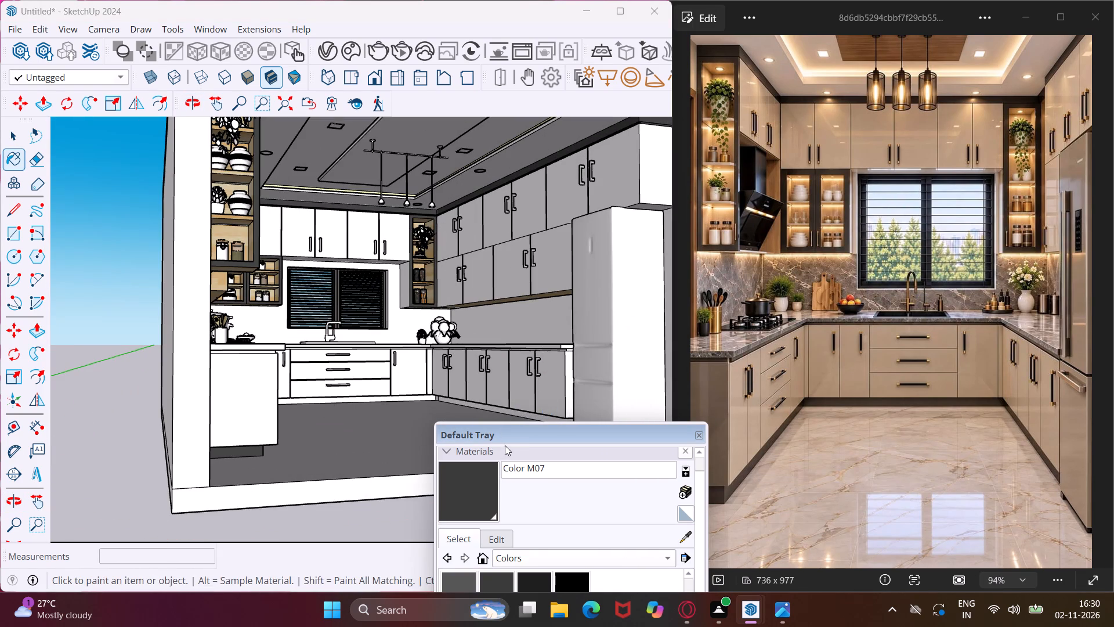
left_click_drag(519, 435, 559, 538)
scroll(570, 434, "up", 8)
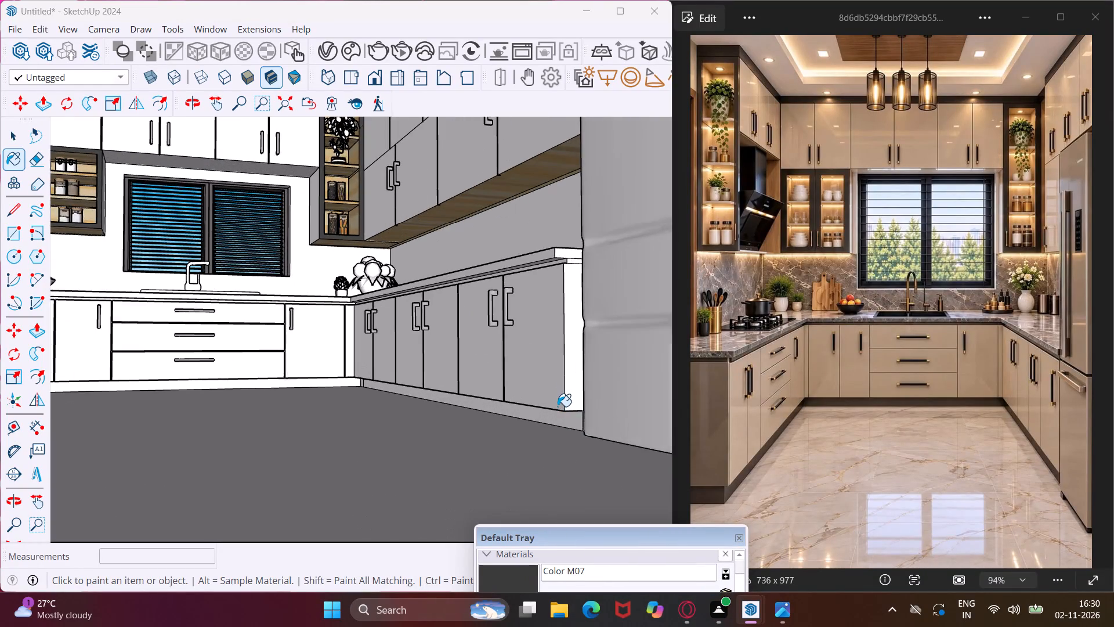
scroll(558, 406, "up", 16)
left_click(578, 460)
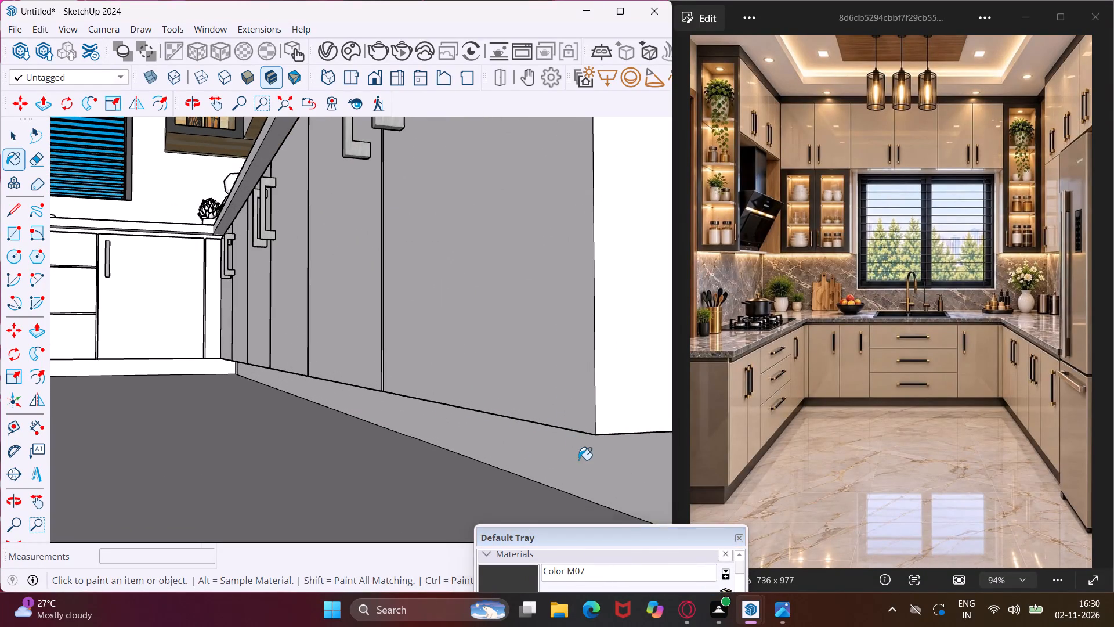
Paint the underside faces of the fridge-side base cabinets above the toe kick with Color M07, along to the back corner.
middle_click_drag(563, 440, 540, 395)
middle_click_drag(534, 384, 540, 404)
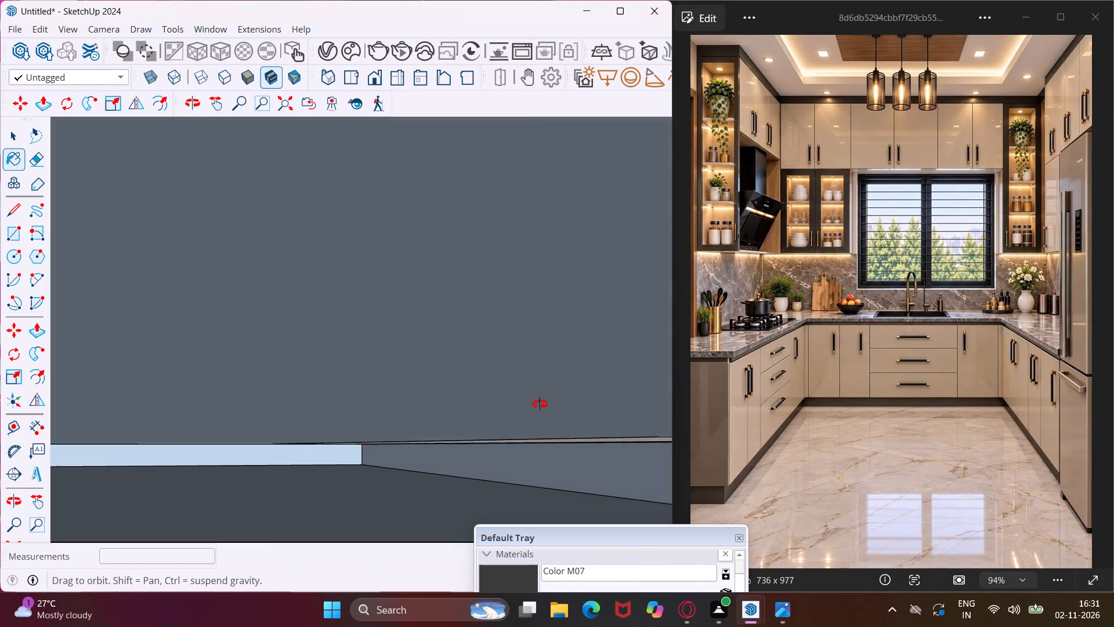
middle_click_drag(540, 404, 569, 442)
scroll(484, 239, "up", 4)
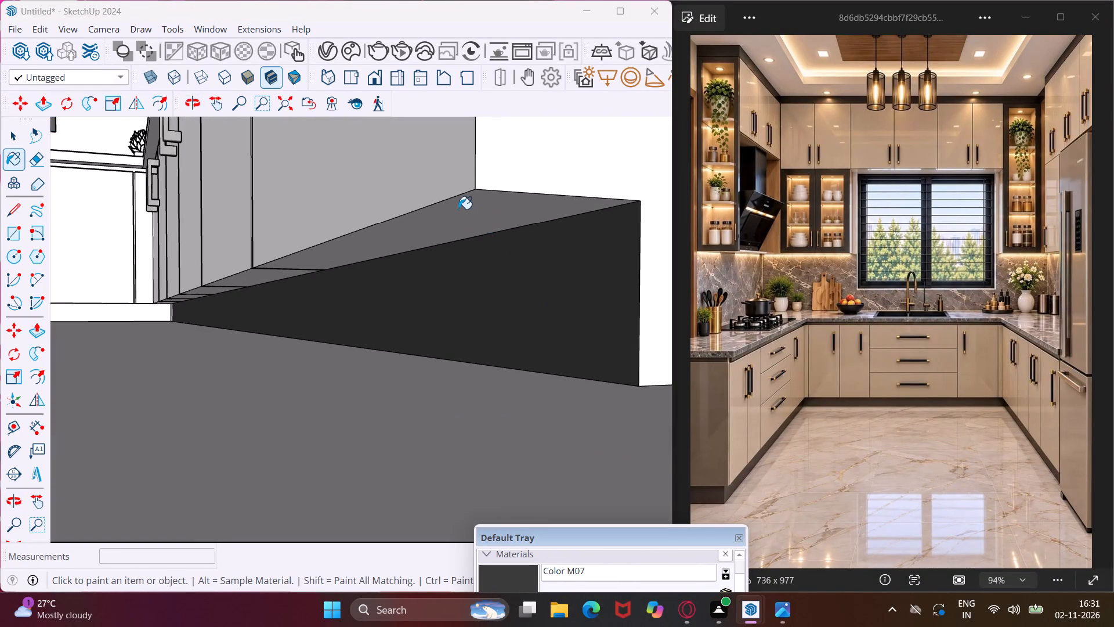
left_click(458, 209)
left_click(246, 273)
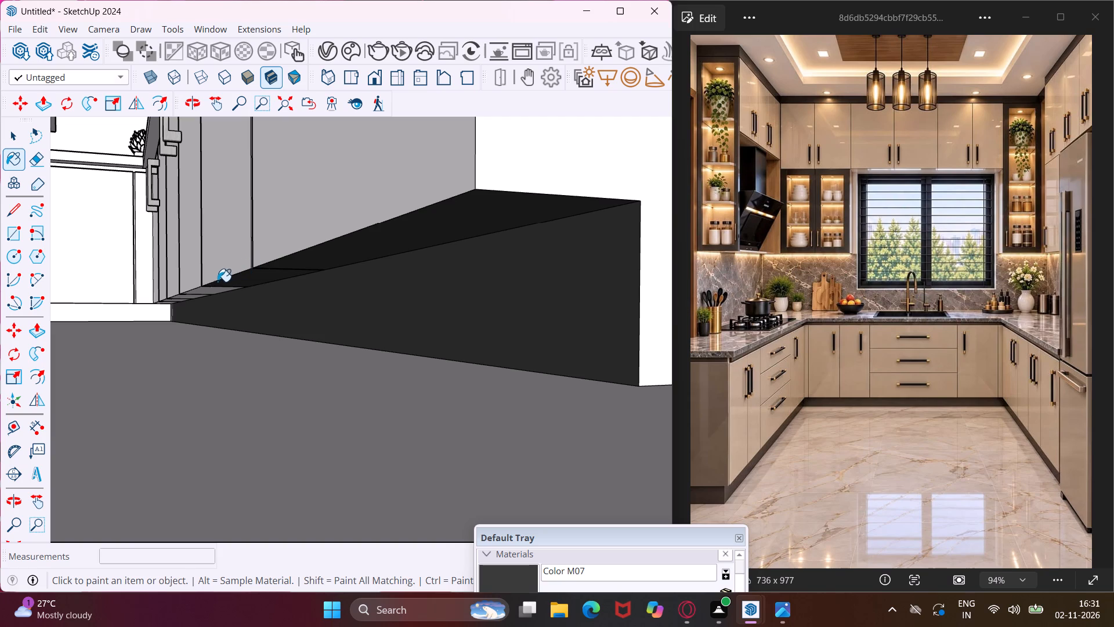
scroll(212, 284, "up", 6)
left_click(201, 289)
left_click(191, 292)
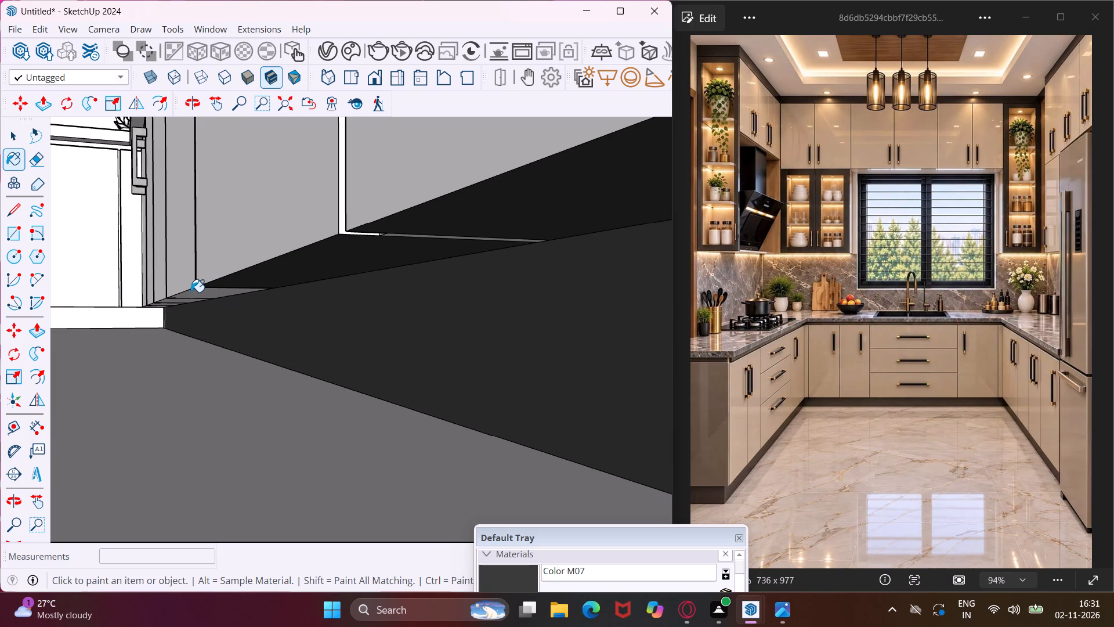
scroll(191, 292, "up", 8)
left_click(168, 305)
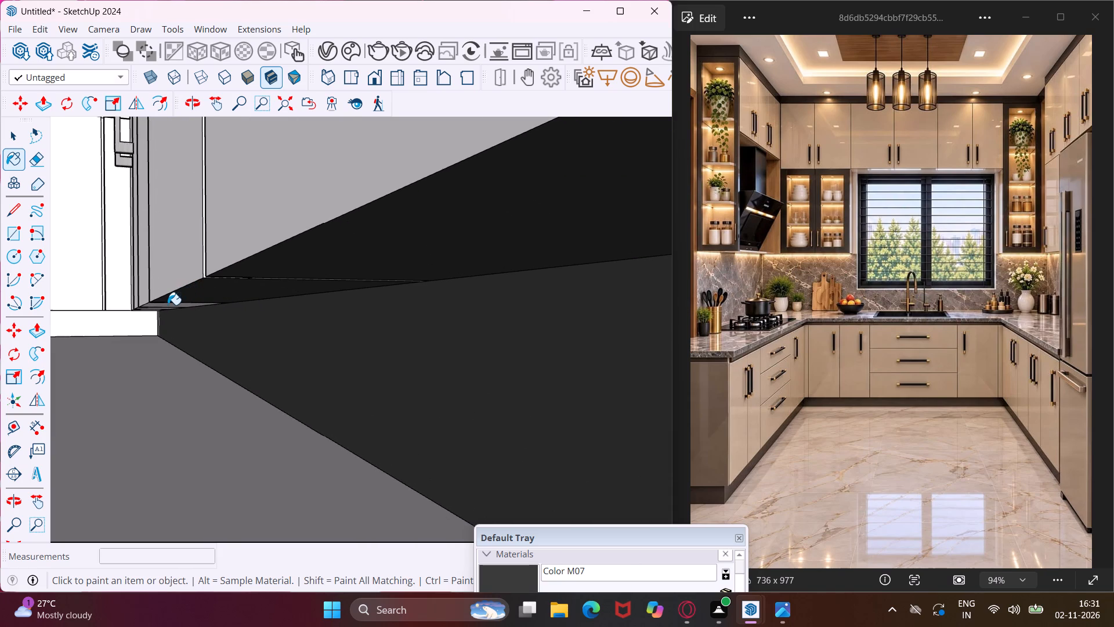
middle_click_drag(173, 297, 212, 269)
scroll(89, 356, "up", 3)
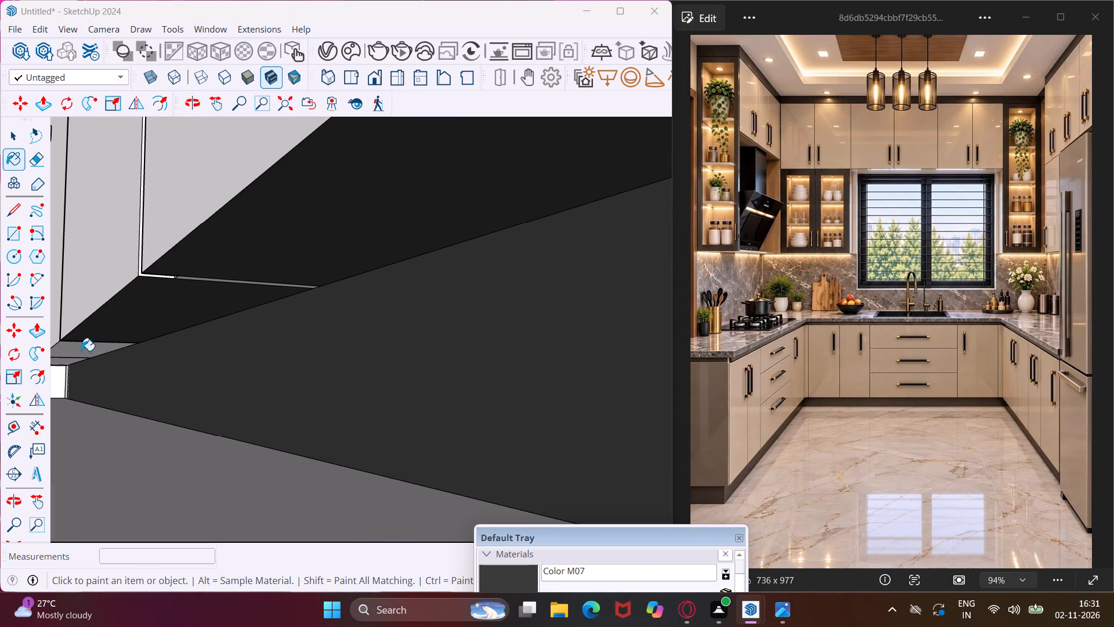
left_click(81, 351)
left_click(67, 361)
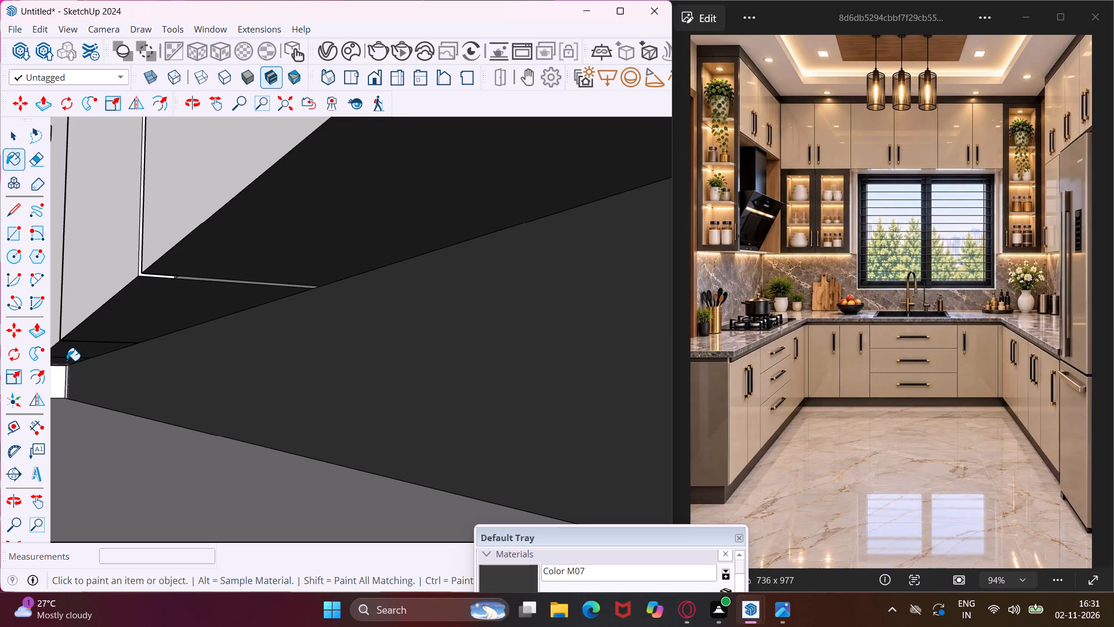
Paint the back-wall toe kick and the short unpainted corner piece beside the fridge-side run with Color M07.
middle_click_drag(67, 361, 273, 362)
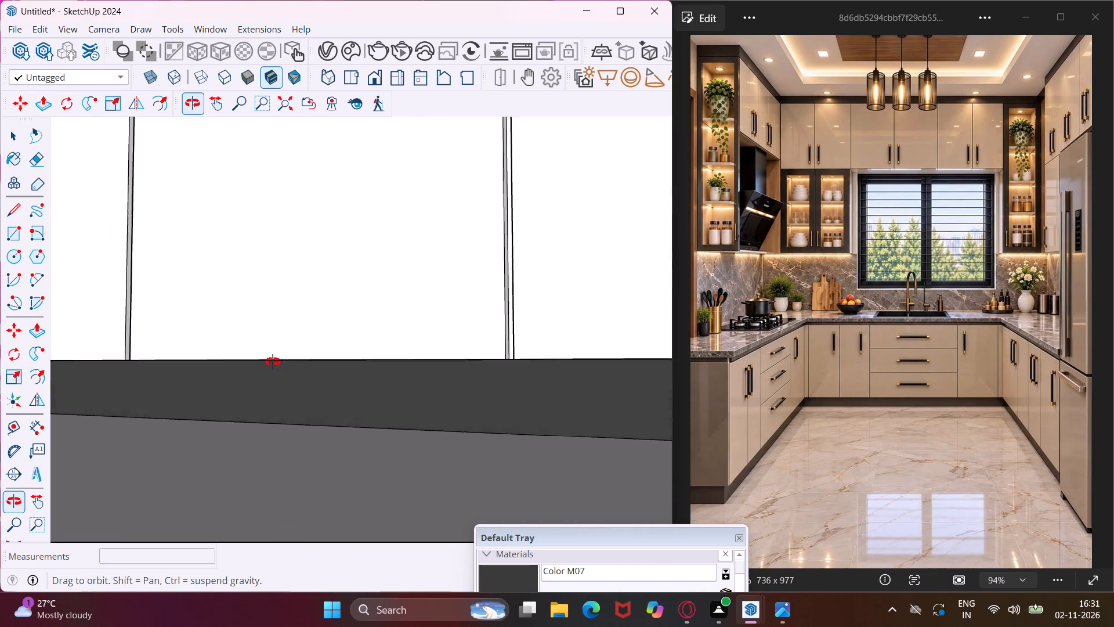
middle_click_drag(273, 362, 354, 394)
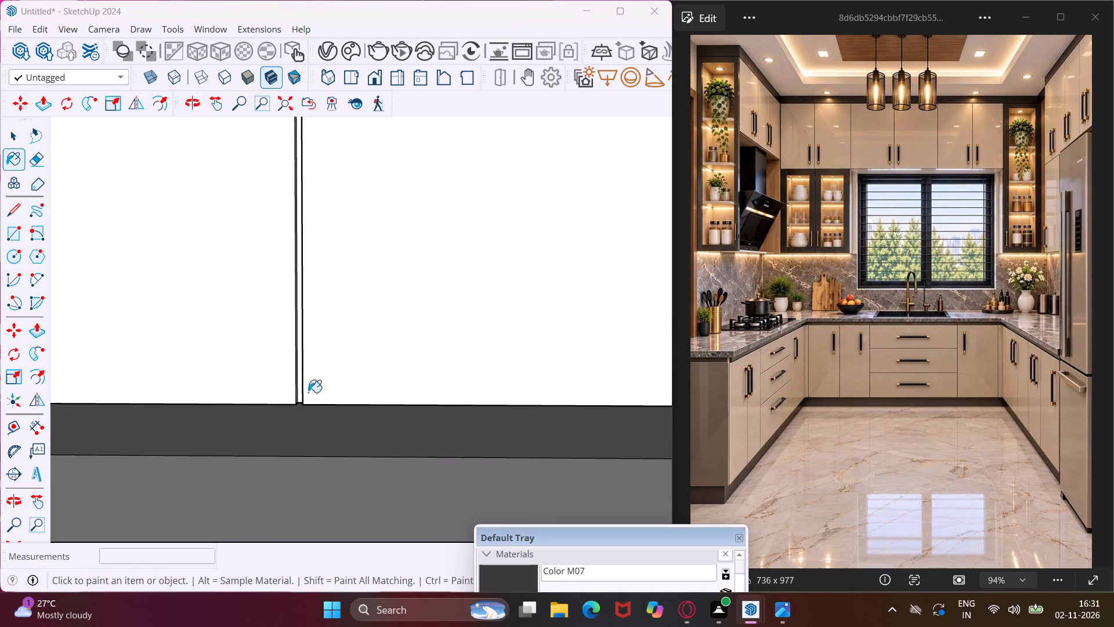
scroll(308, 392, "down", 5)
middle_click_drag(322, 379, 135, 388)
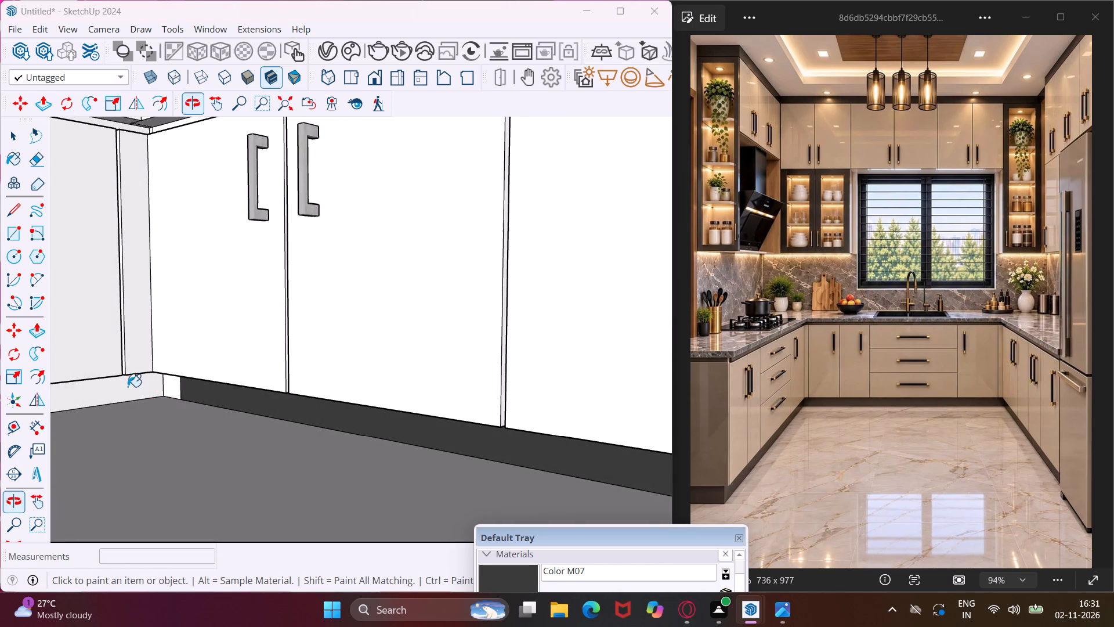
scroll(128, 387, "up", 3)
left_click(128, 387)
scroll(139, 385, "up", 1)
middle_click_drag(140, 385, 193, 381)
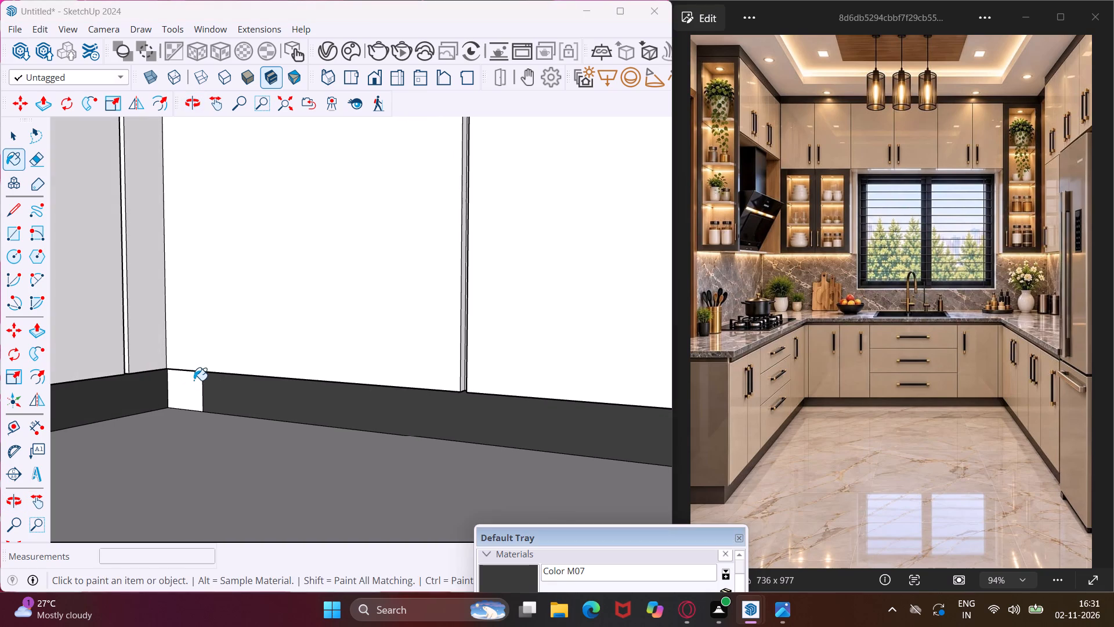
left_click(194, 380)
Paint the underside faces of the back-wall base cabinets at the fridge-side corner with Color M07.
middle_click_drag(183, 380, 283, 329)
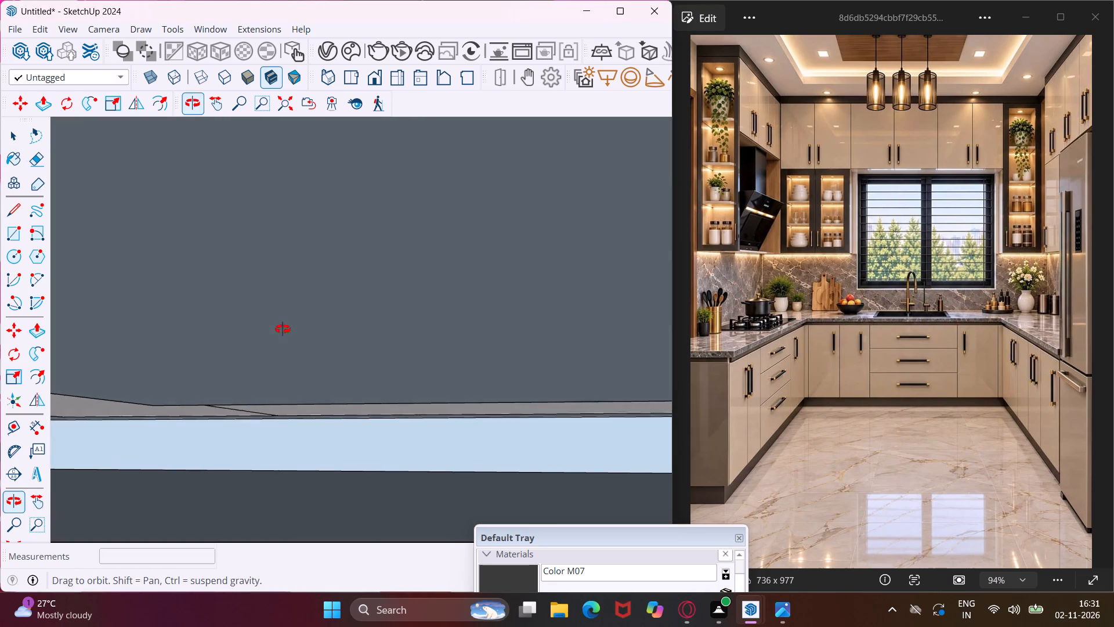
middle_click_drag(283, 329, 305, 354)
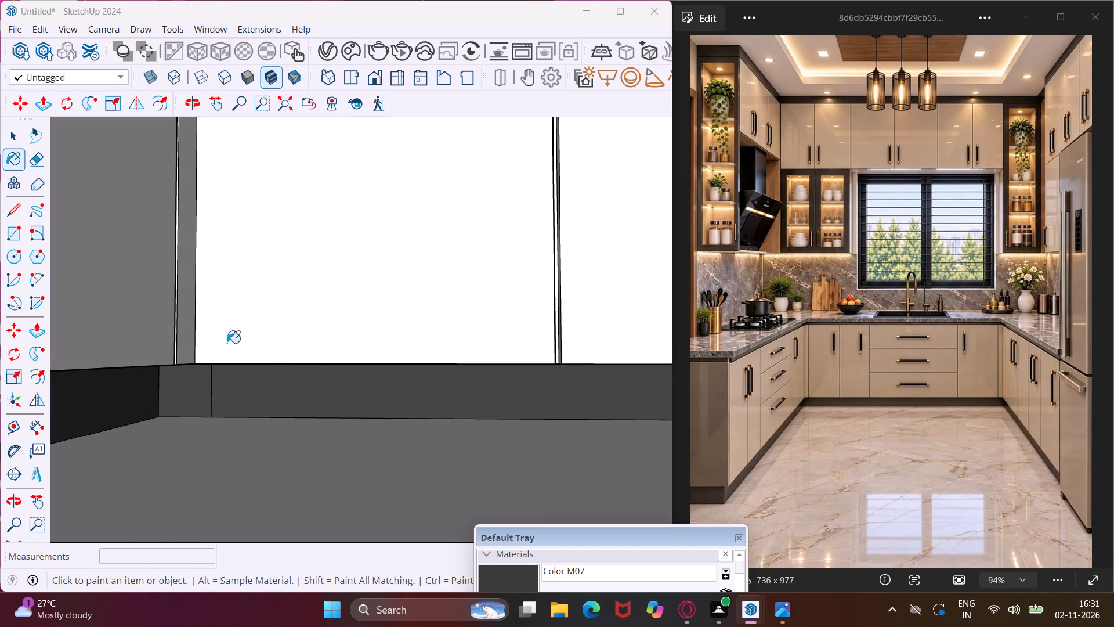
scroll(128, 369, "up", 4)
middle_click_drag(128, 369, 185, 342)
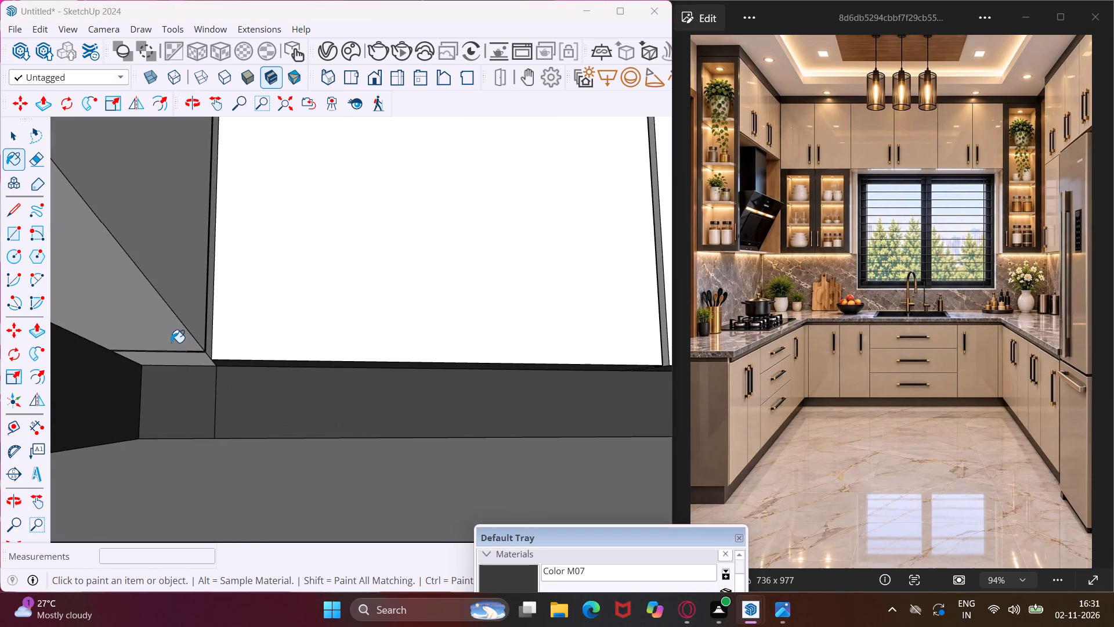
left_click(171, 343)
left_click(189, 365)
Paint the underside faces beneath the drawers and the two adjoining doors of the back-wall base cabinets with Color M07.
middle_click_drag(189, 365, 98, 403)
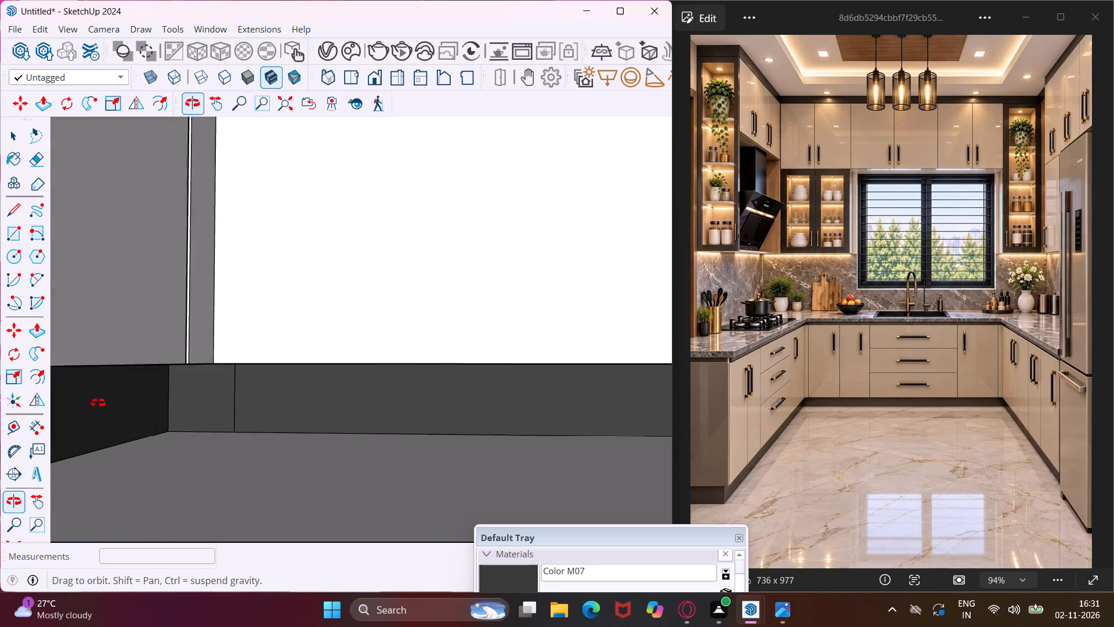
middle_click_drag(98, 403, 38, 444)
scroll(207, 334, "down", 6)
middle_click_drag(232, 333, 80, 370)
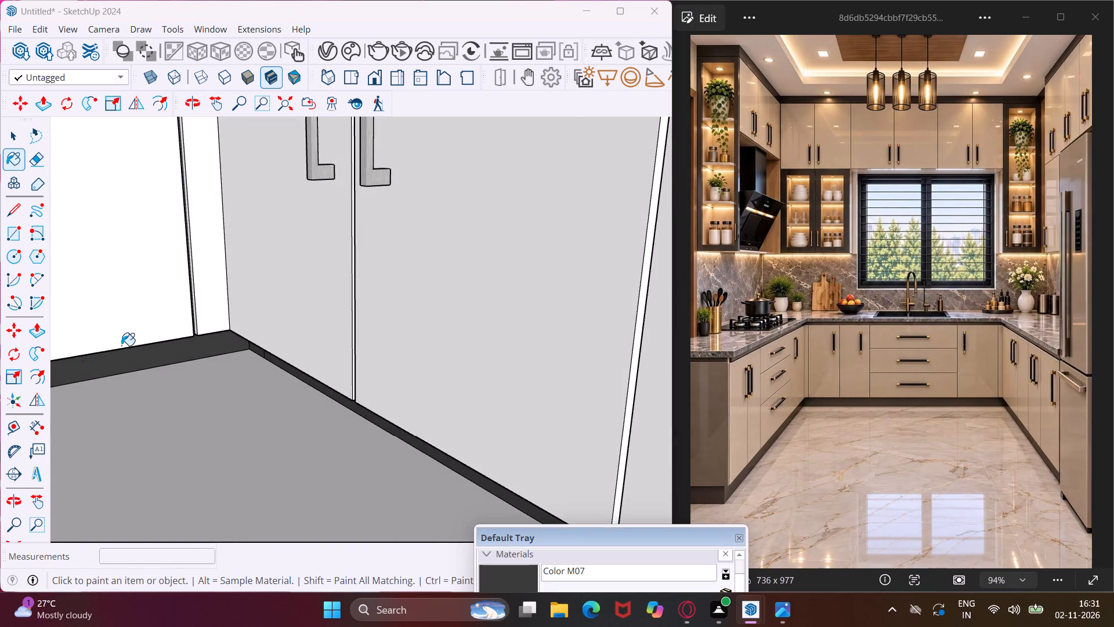
scroll(126, 340, "down", 17)
scroll(162, 305, "down", 9)
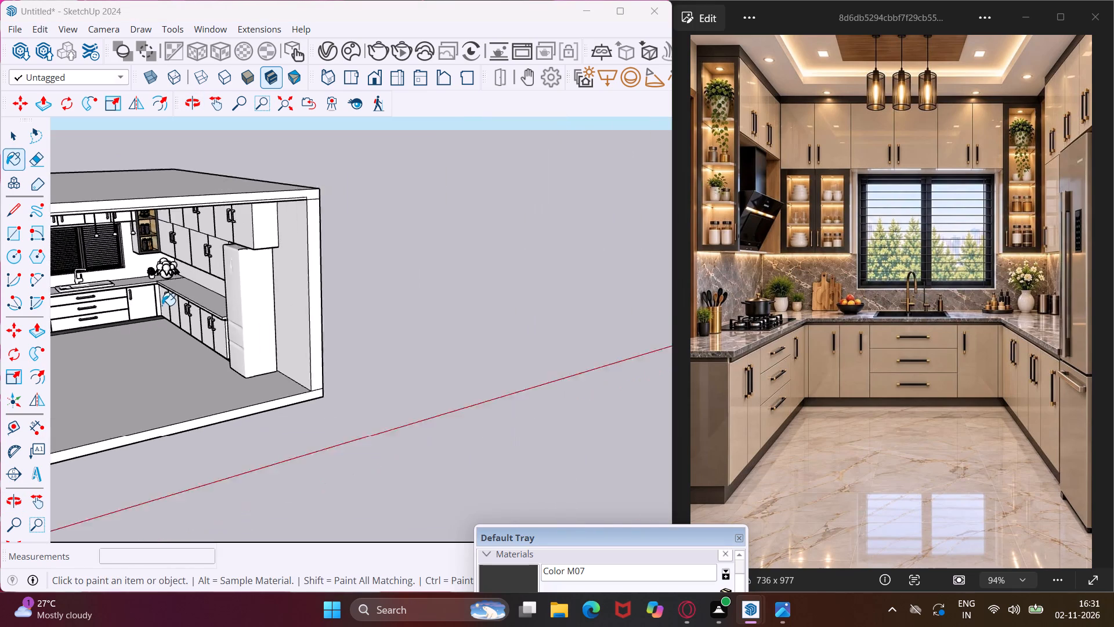
scroll(162, 305, "down", 2)
middle_click_drag(91, 334, 0, 347)
scroll(114, 304, "up", 5)
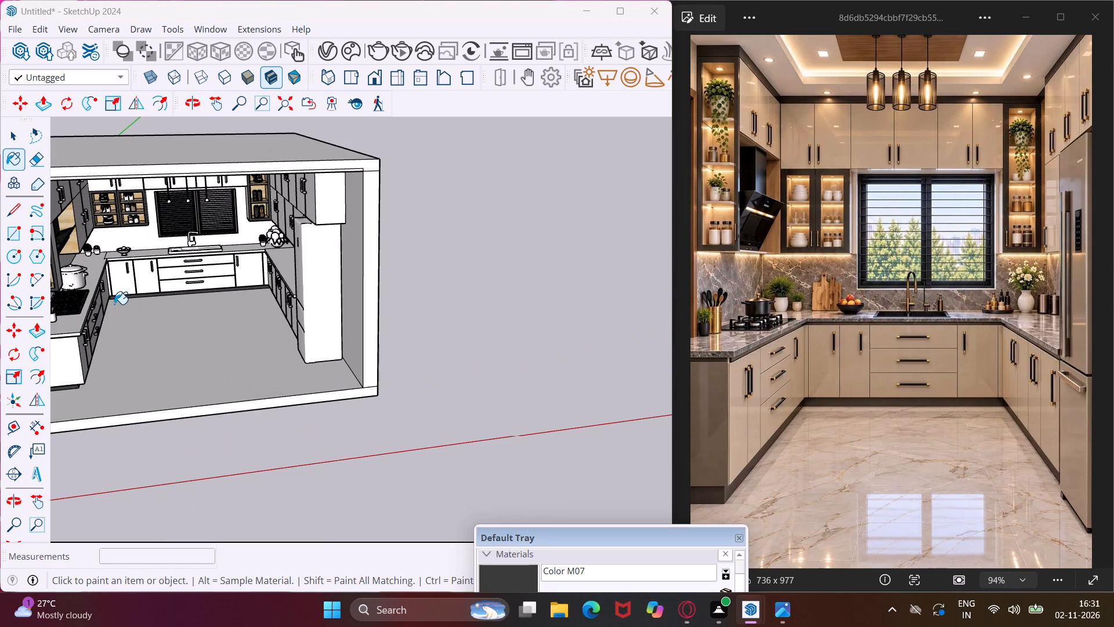
left_click(211, 100)
left_click_drag(165, 230, 173, 376)
scroll(157, 462, "up", 7)
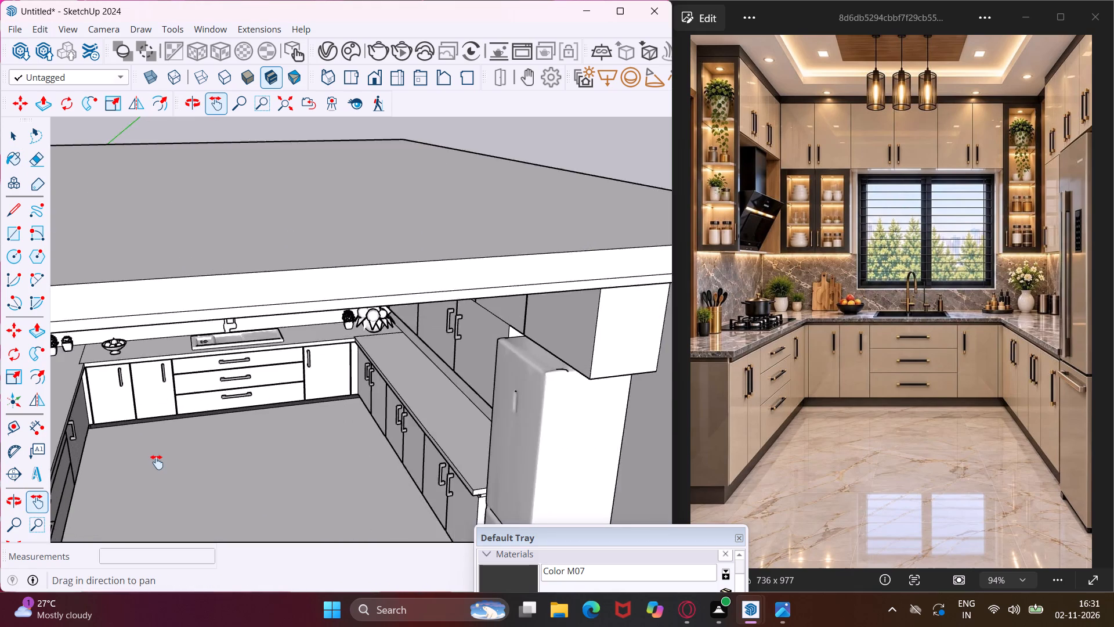
scroll(157, 462, "up", 4)
middle_click_drag(157, 462, 165, 409)
scroll(132, 386, "up", 15)
middle_click_drag(117, 410, 117, 373)
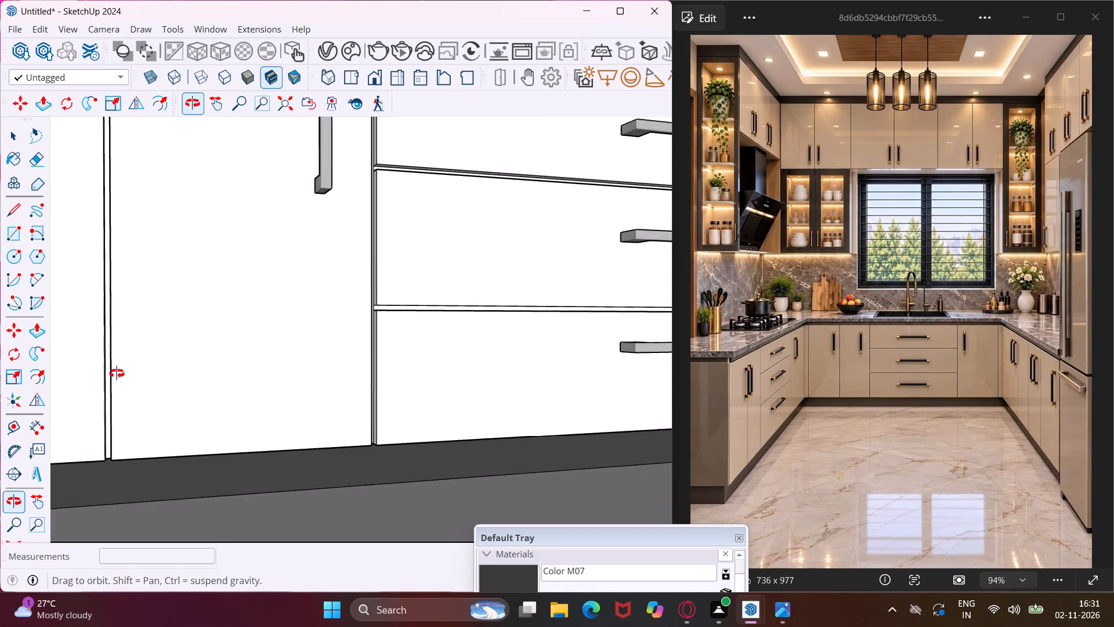
middle_click_drag(117, 373, 258, 317)
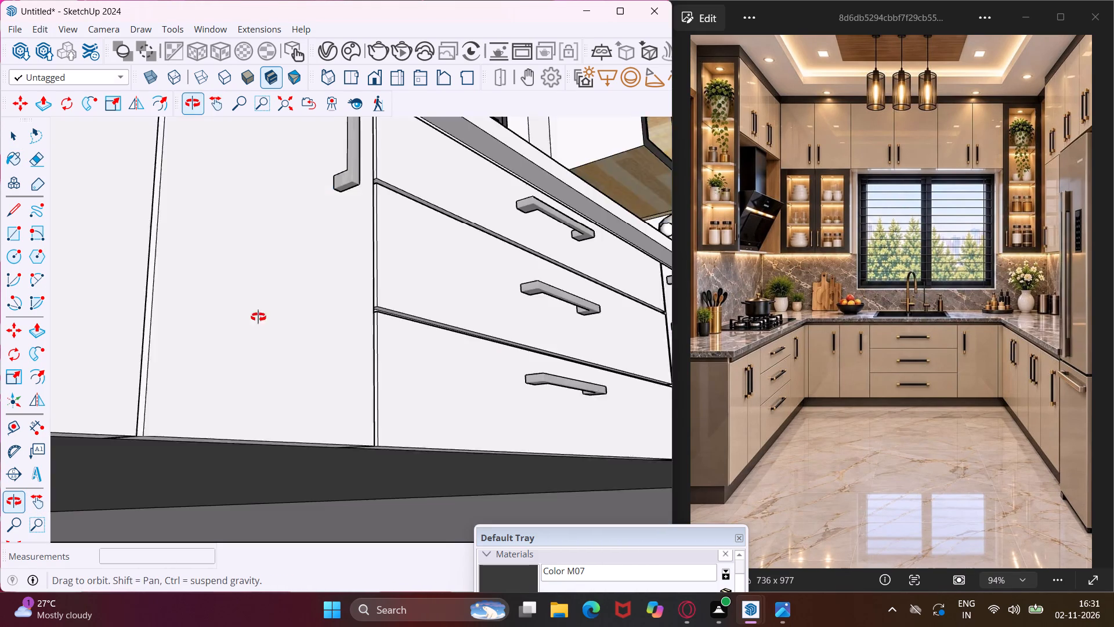
middle_click_drag(258, 317, 286, 319)
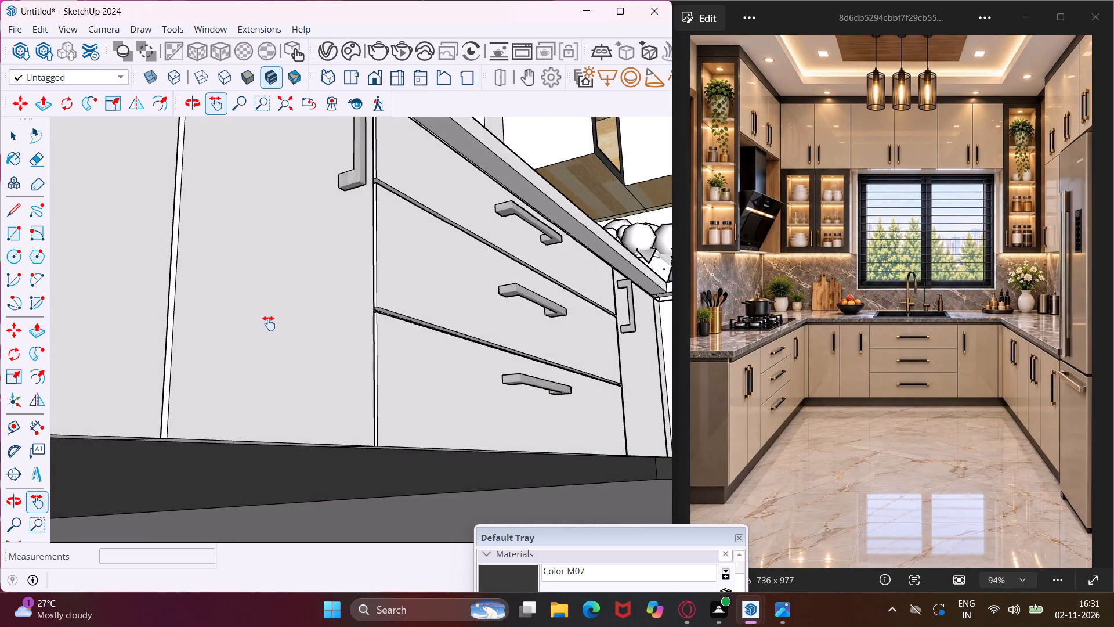
scroll(259, 323, "up", 4)
middle_click_drag(257, 321, 314, 296)
left_click(511, 590)
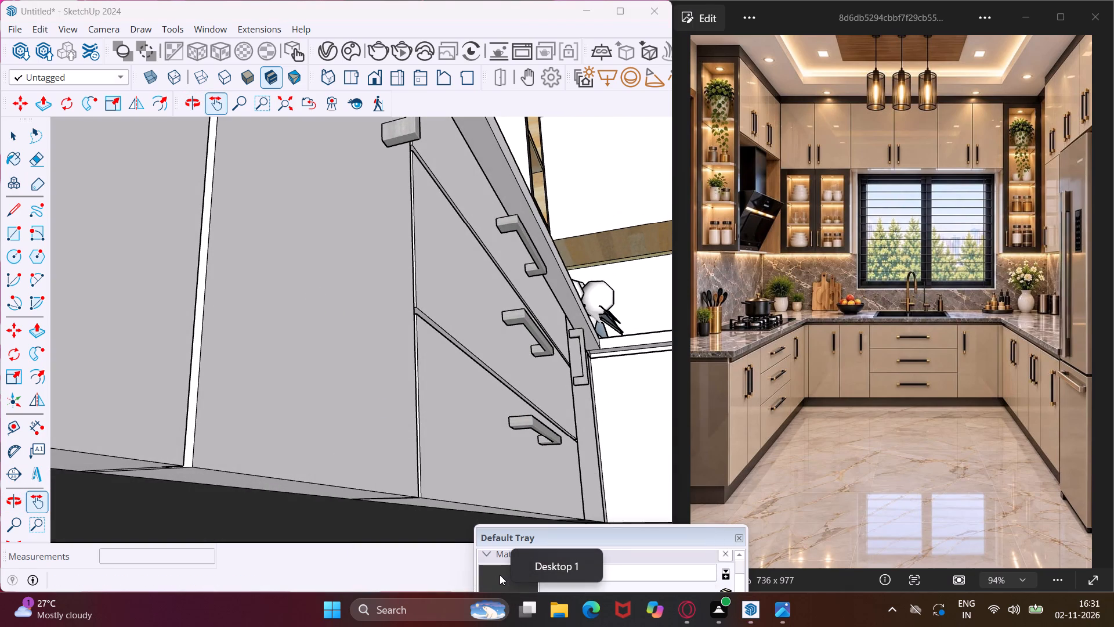
left_click(500, 575)
scroll(423, 511, "up", 3)
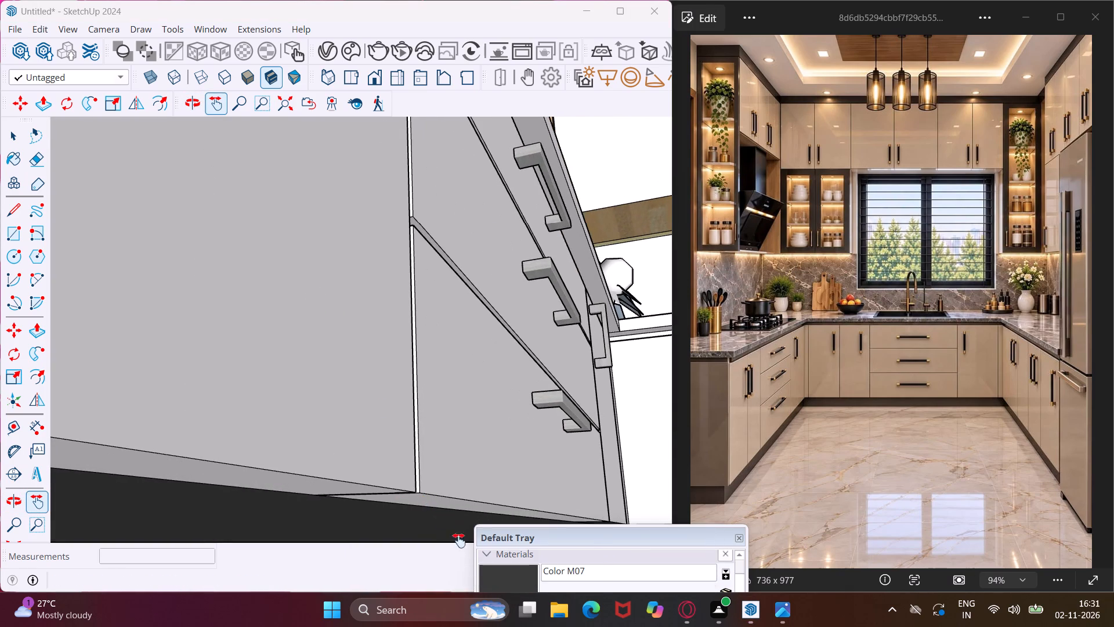
left_click(500, 572)
scroll(432, 499, "up", 1)
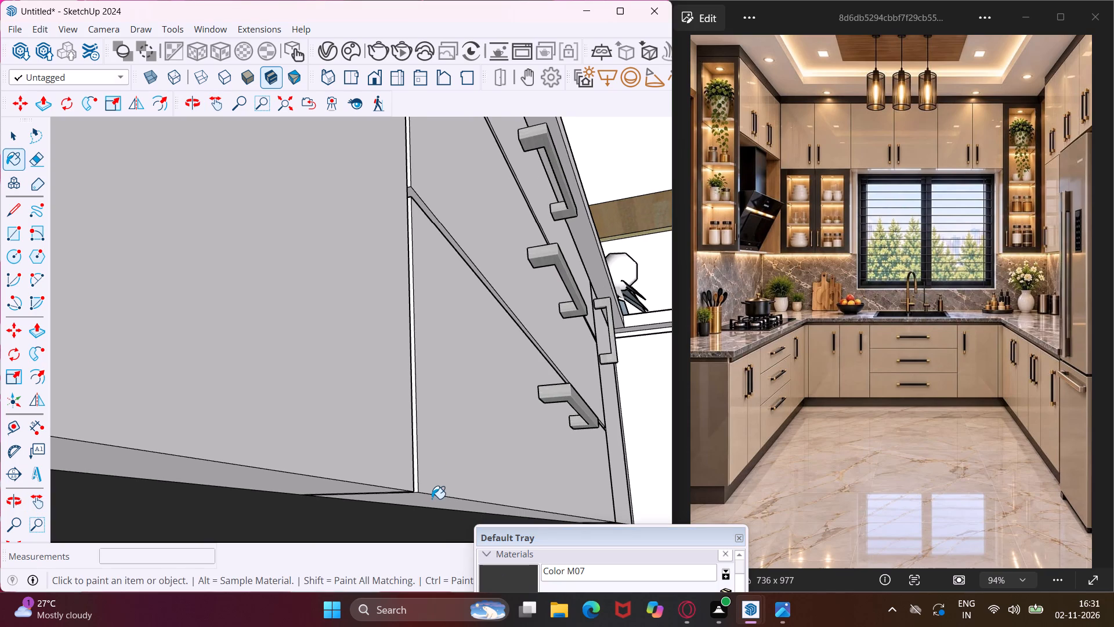
left_click(432, 499)
left_click(366, 489)
scroll(366, 489, "down", 5)
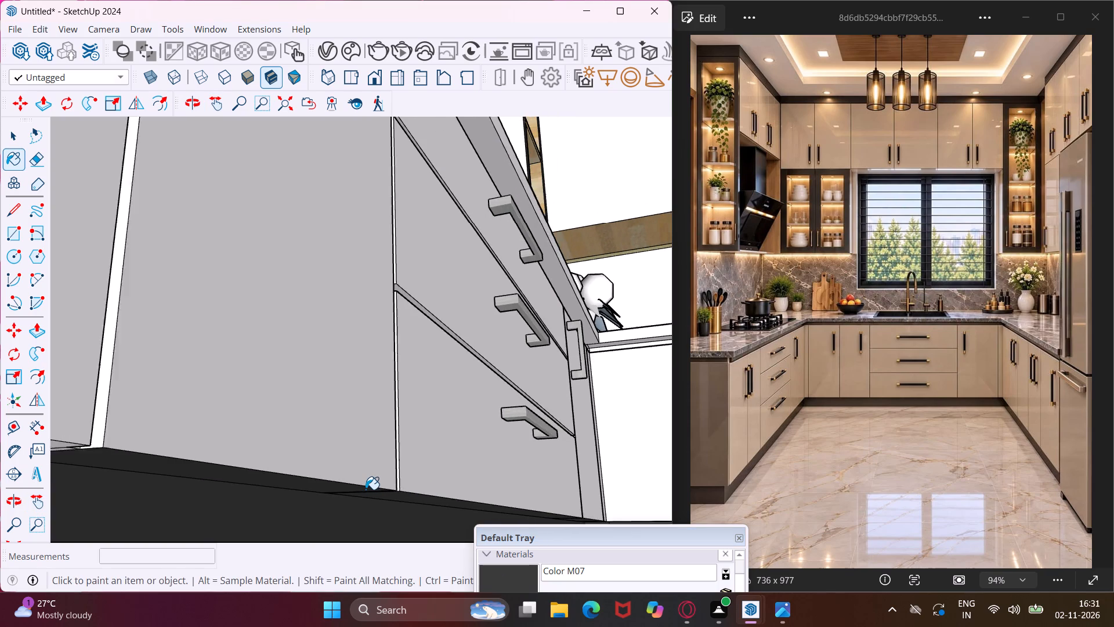
scroll(366, 489, "down", 1)
left_click(111, 453)
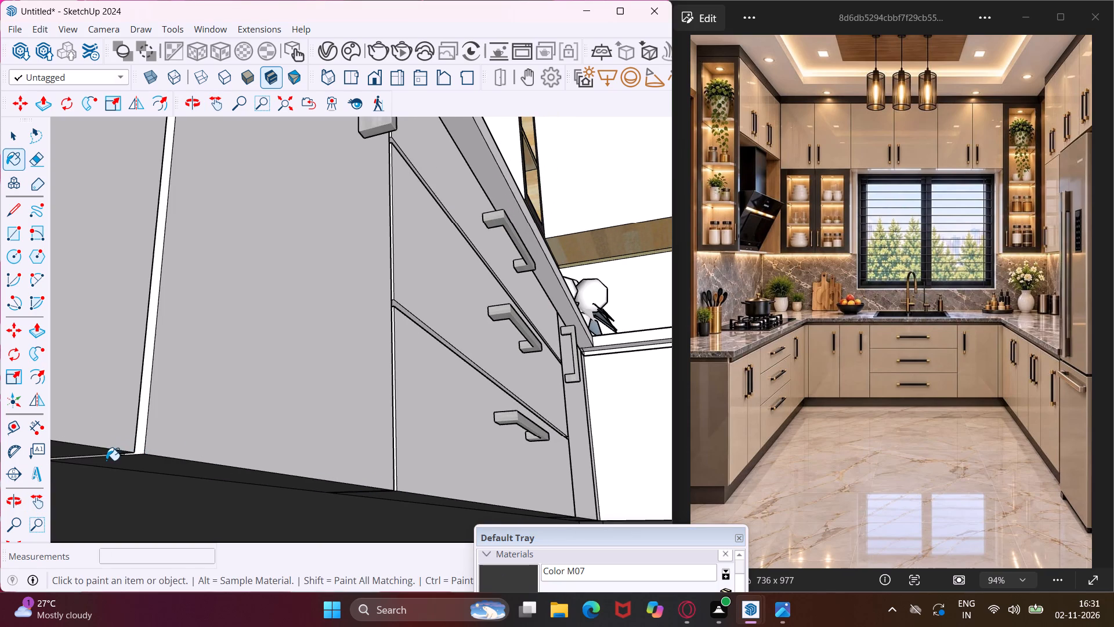
Paint the thin leftover underside strips near the gap between the two back-wall base cabinet doors with Color M07.
scroll(106, 460, "up", 8)
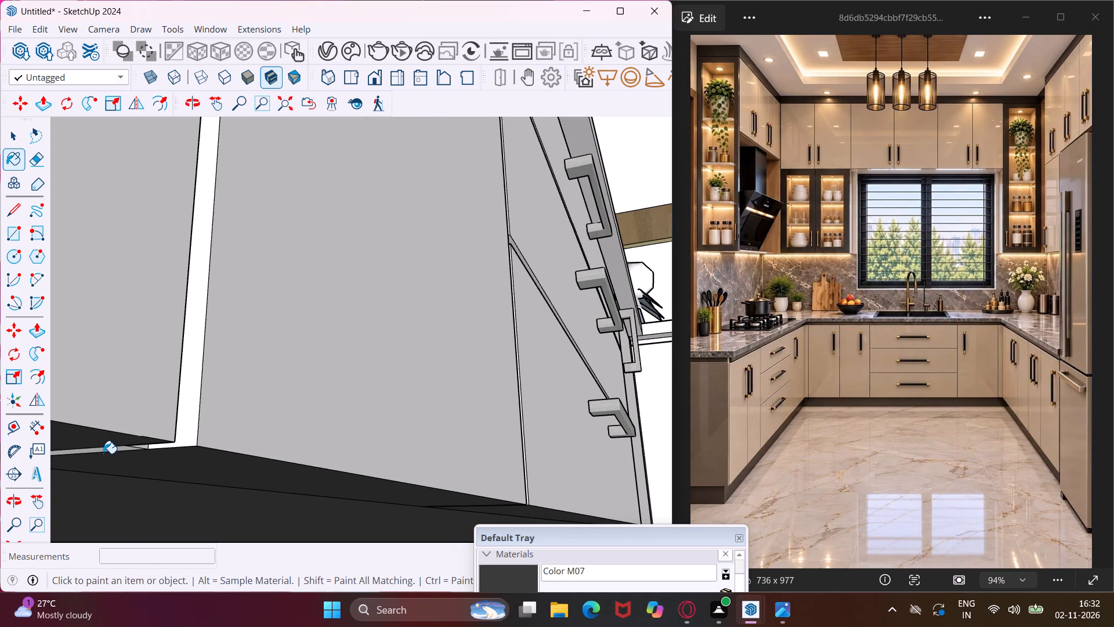
left_click(100, 453)
left_click(118, 455)
scroll(118, 455, "up", 4)
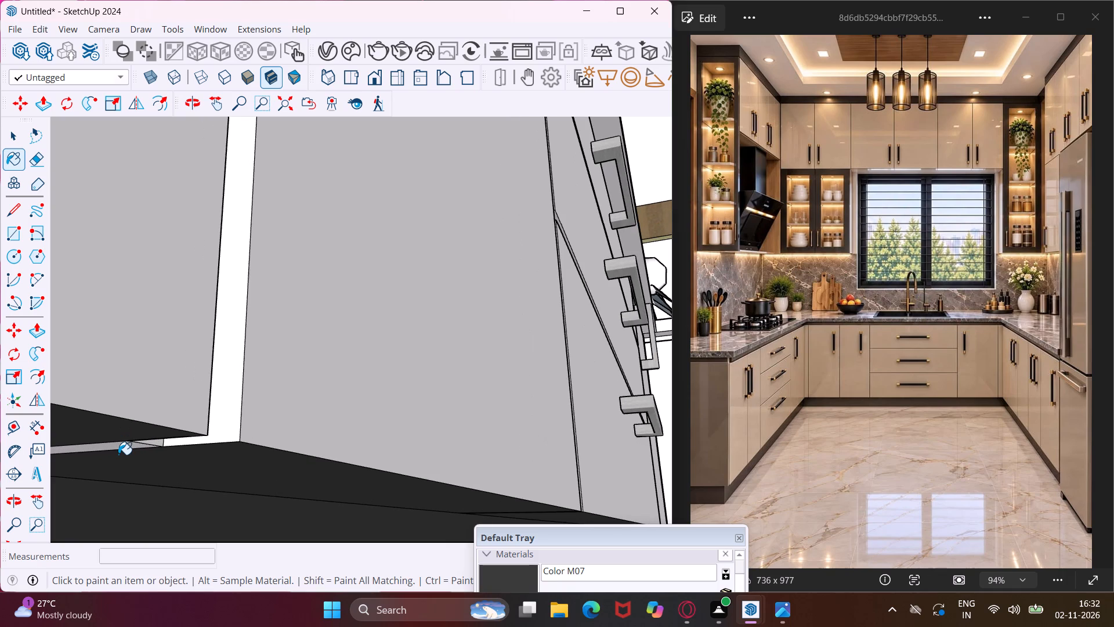
left_click(115, 447)
scroll(182, 491, "down", 3)
middle_click_drag(232, 470, 232, 470)
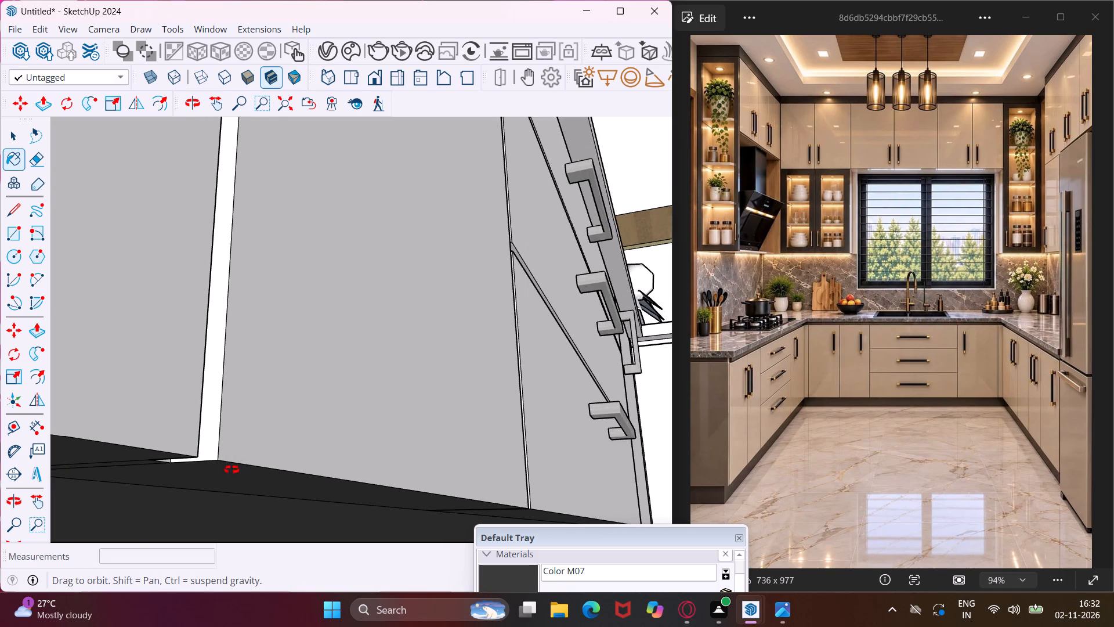
middle_click_drag(232, 470, 75, 437)
scroll(141, 450, "down", 6)
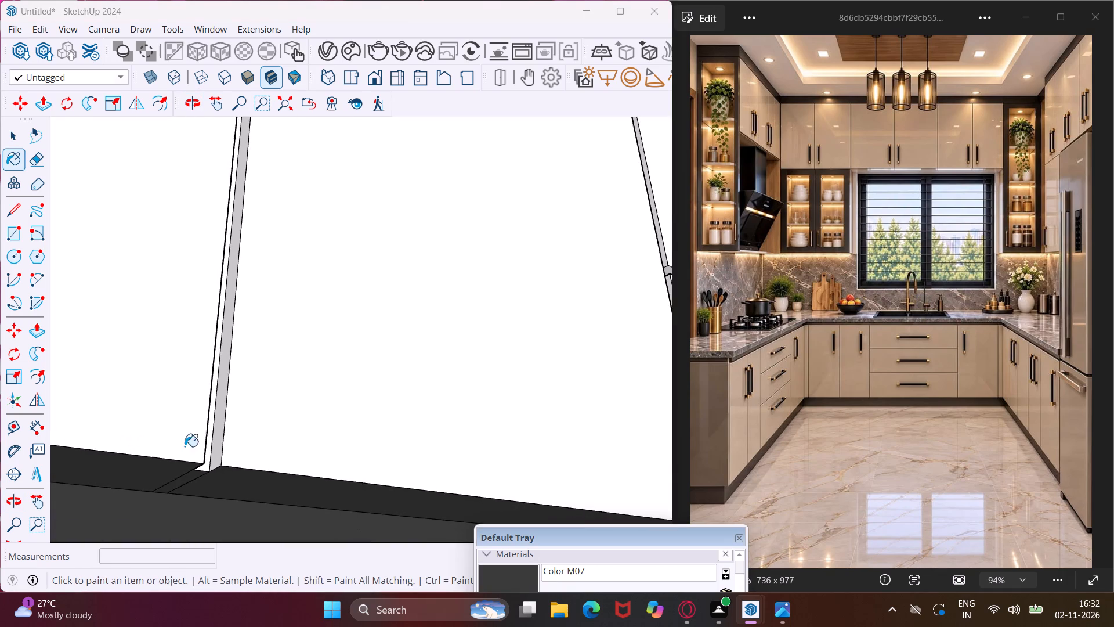
Leave the Paint tool and examine the whole kitchen interior from the open front of the room.
scroll(220, 442, "down", 5)
middle_click_drag(255, 430, 232, 608)
scroll(309, 462, "down", 4)
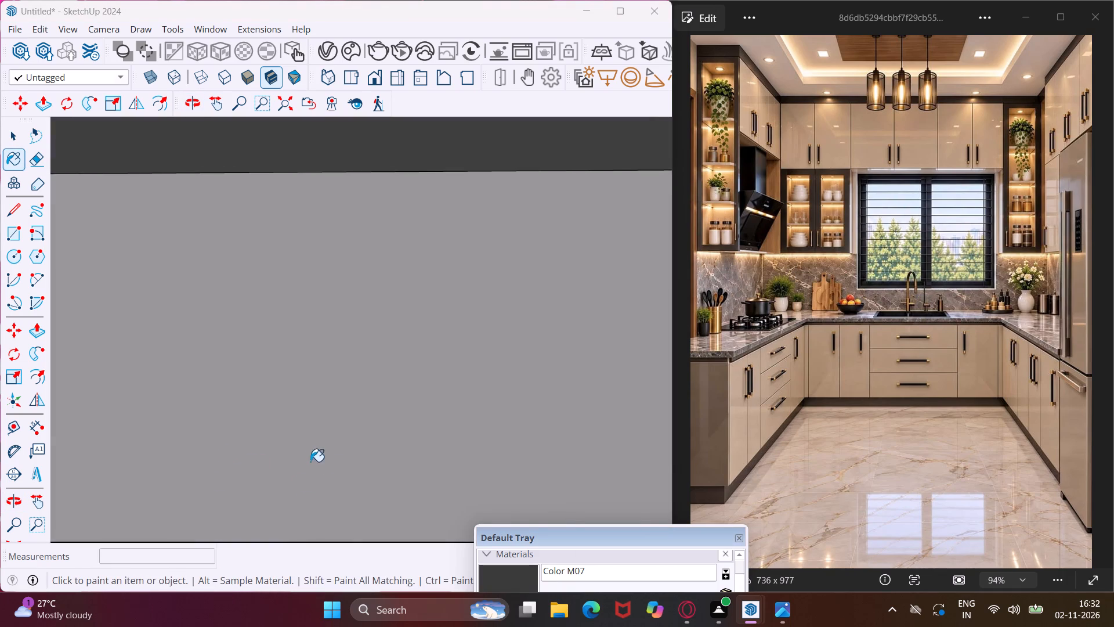
scroll(310, 462, "down", 9)
scroll(348, 457, "down", 18)
scroll(353, 445, "down", 6)
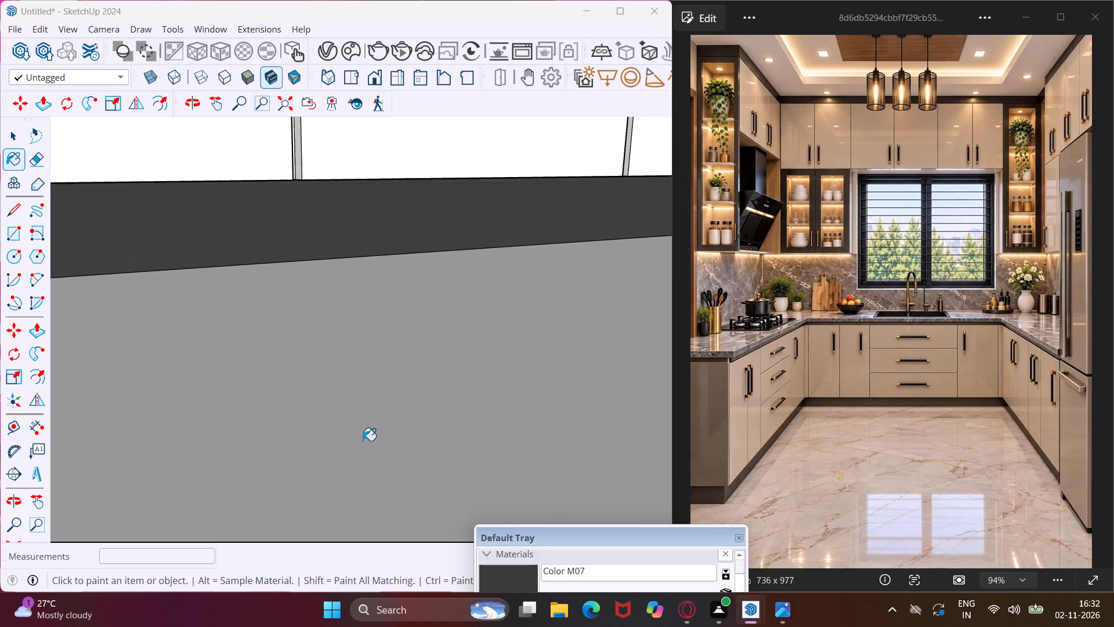
scroll(363, 441, "down", 17)
middle_click_drag(360, 440, 464, 391)
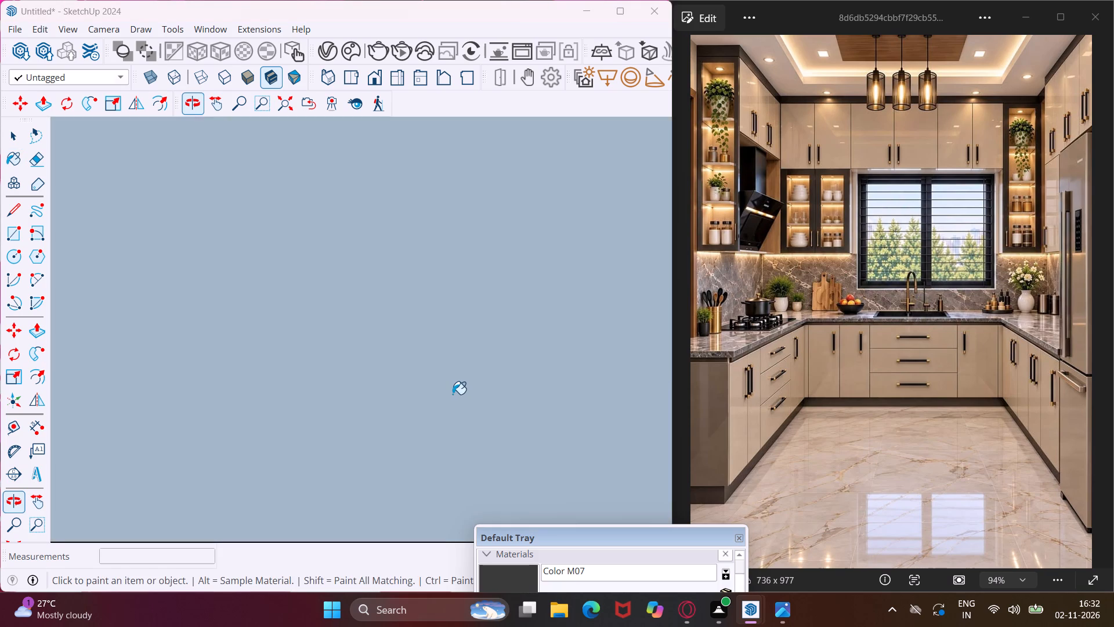
scroll(451, 394, "down", 20)
scroll(406, 403, "down", 16)
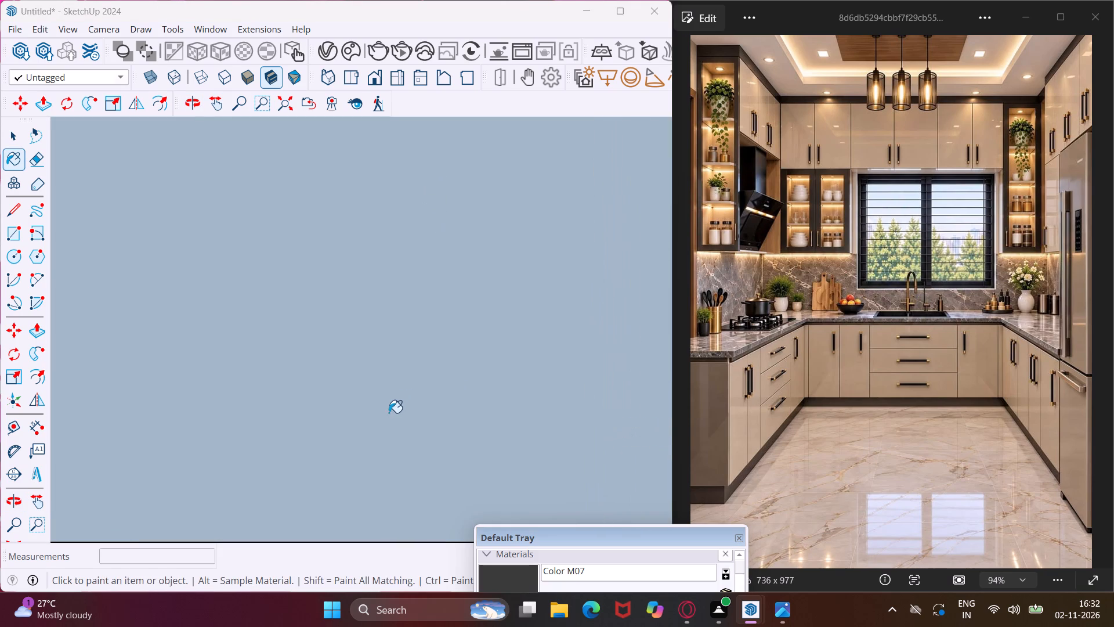
scroll(389, 413, "down", 20)
scroll(389, 413, "down", 6)
scroll(356, 434, "up", 1)
scroll(356, 434, "down", 14)
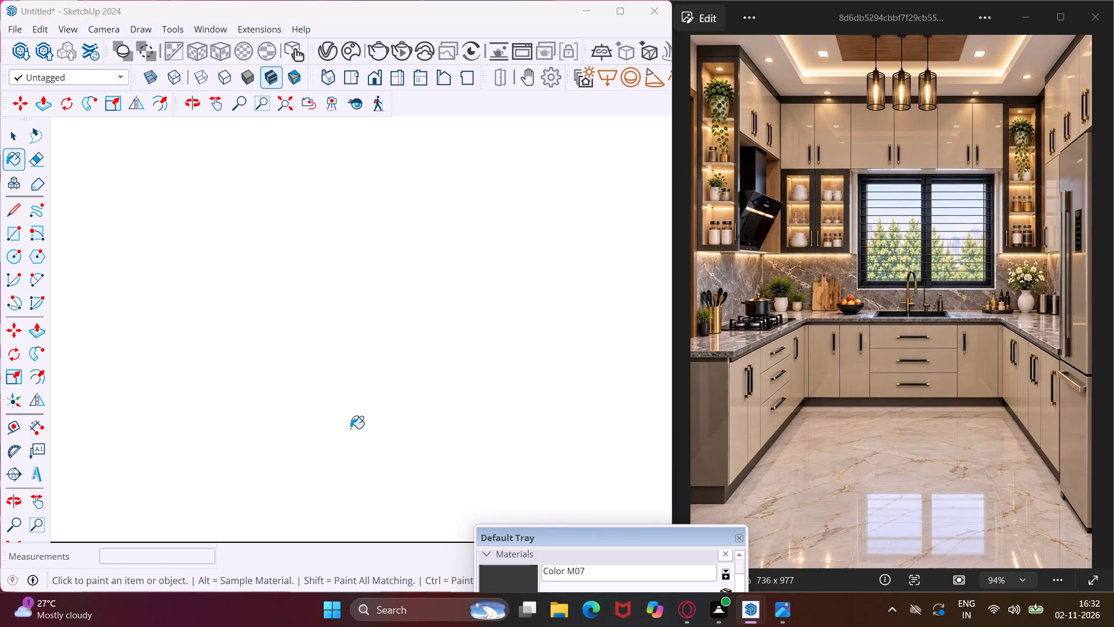
scroll(350, 428, "down", 20)
scroll(350, 428, "down", 19)
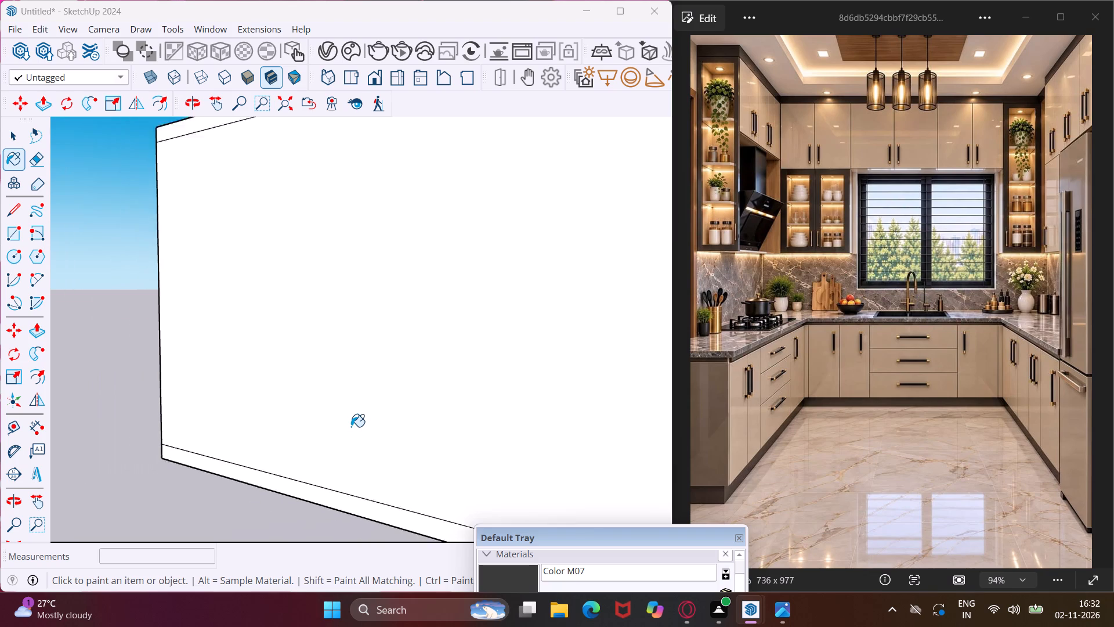
scroll(351, 427, "down", 10)
scroll(527, 427, "down", 1)
middle_click_drag(475, 426, 392, 420)
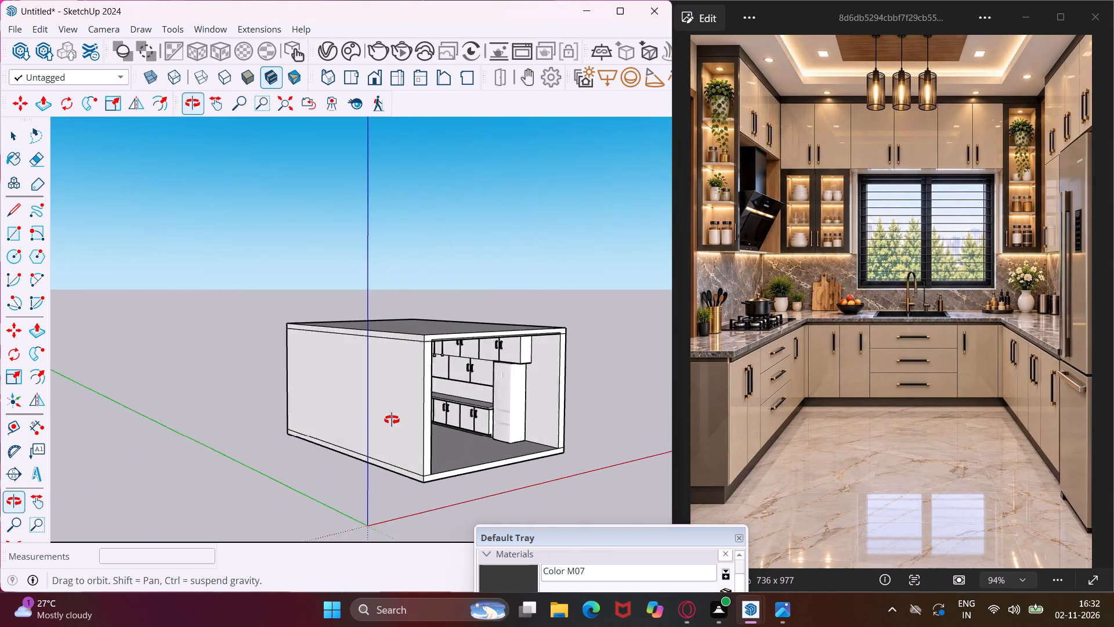
middle_click_drag(392, 420, 293, 409)
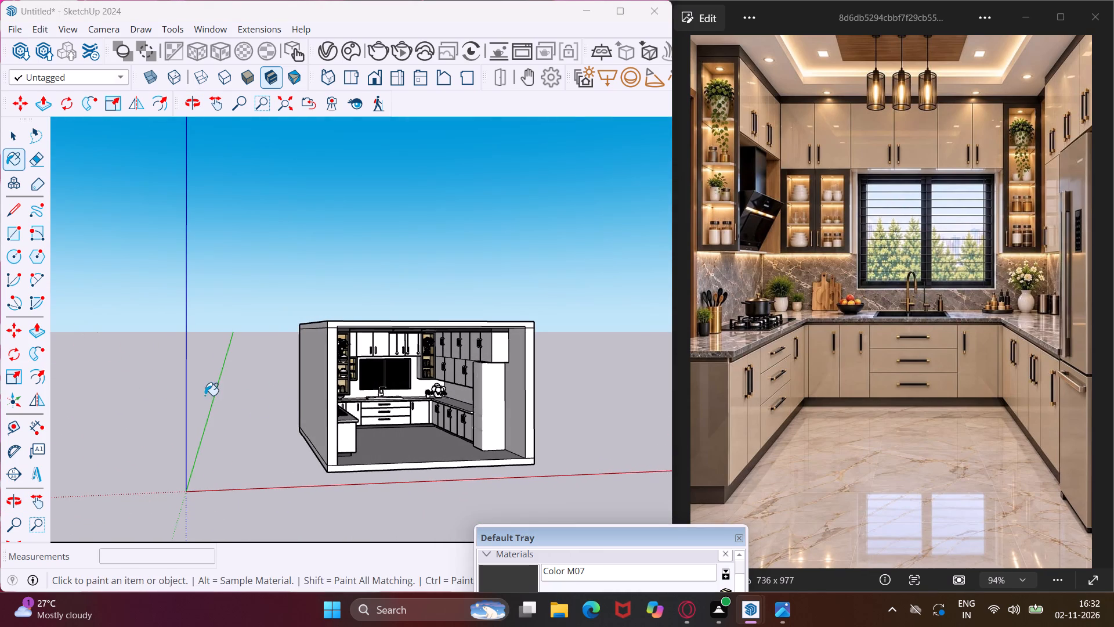
scroll(408, 396, "up", 5)
middle_click_drag(407, 396, 368, 397)
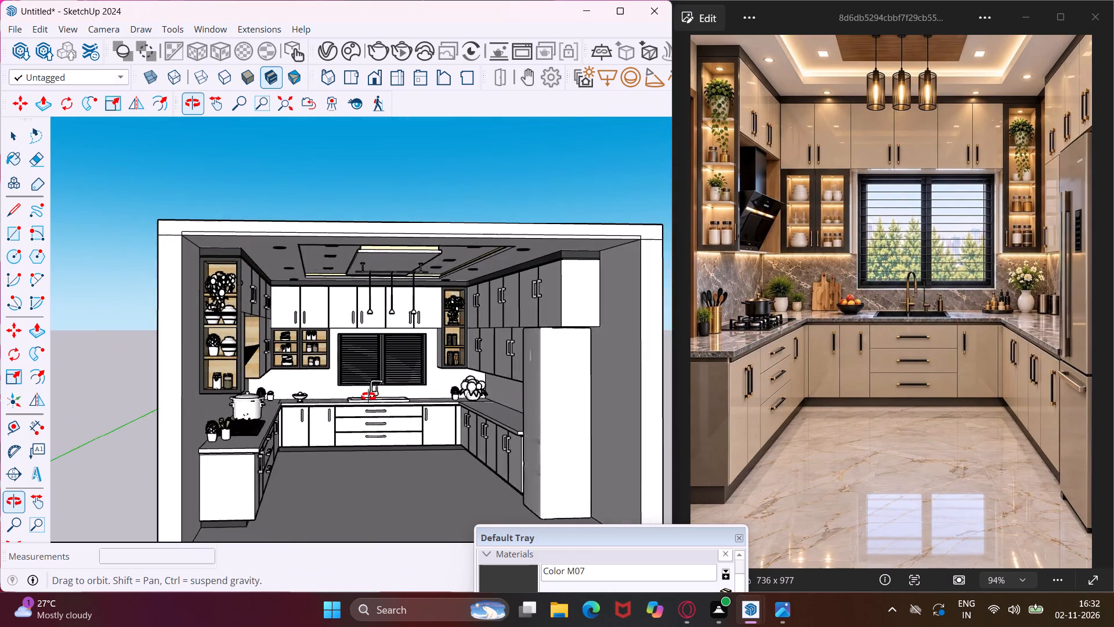
middle_click_drag(368, 397, 349, 399)
scroll(349, 399, "up", 1)
scroll(298, 395, "down", 5)
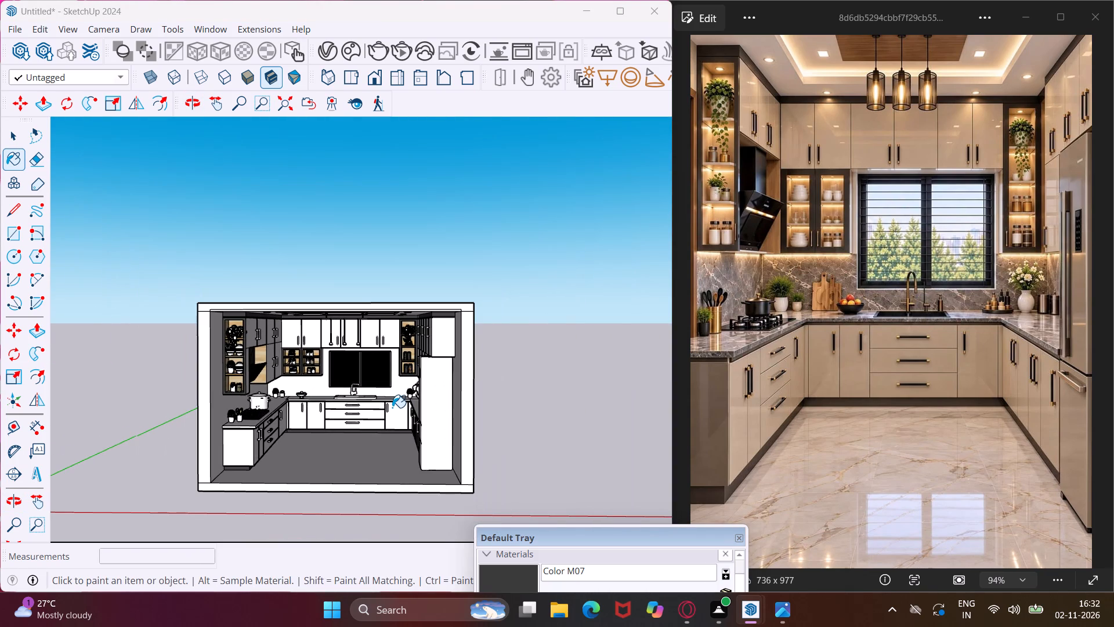
key("Escape")
key("space")
scroll(413, 403, "up", 3)
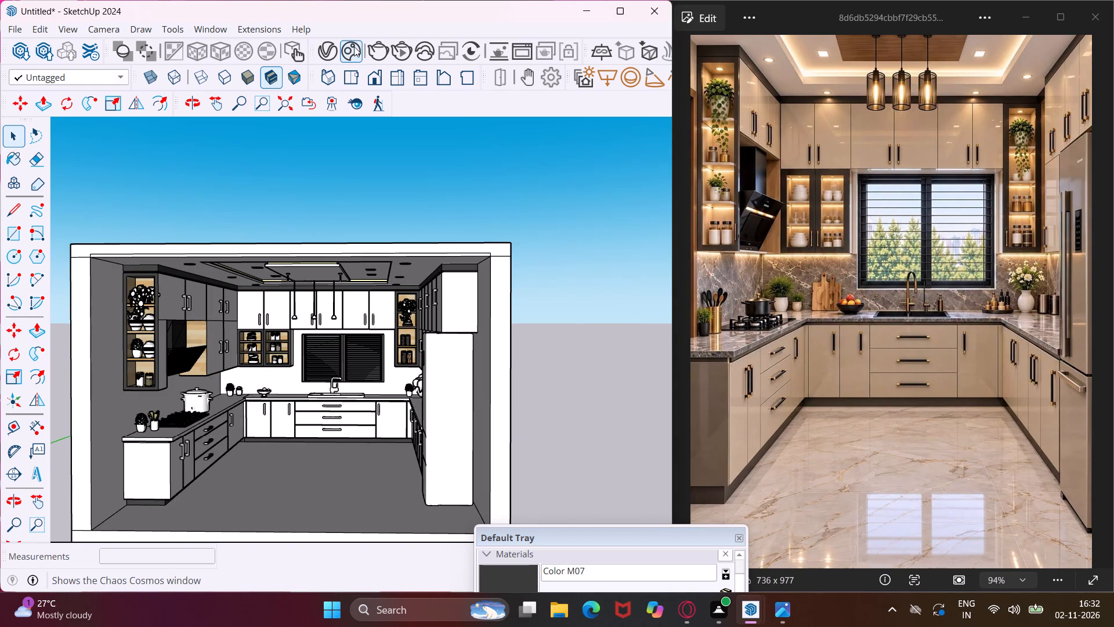
Create a new Generic material in the V-Ray Asset Editor.
left_click(325, 50)
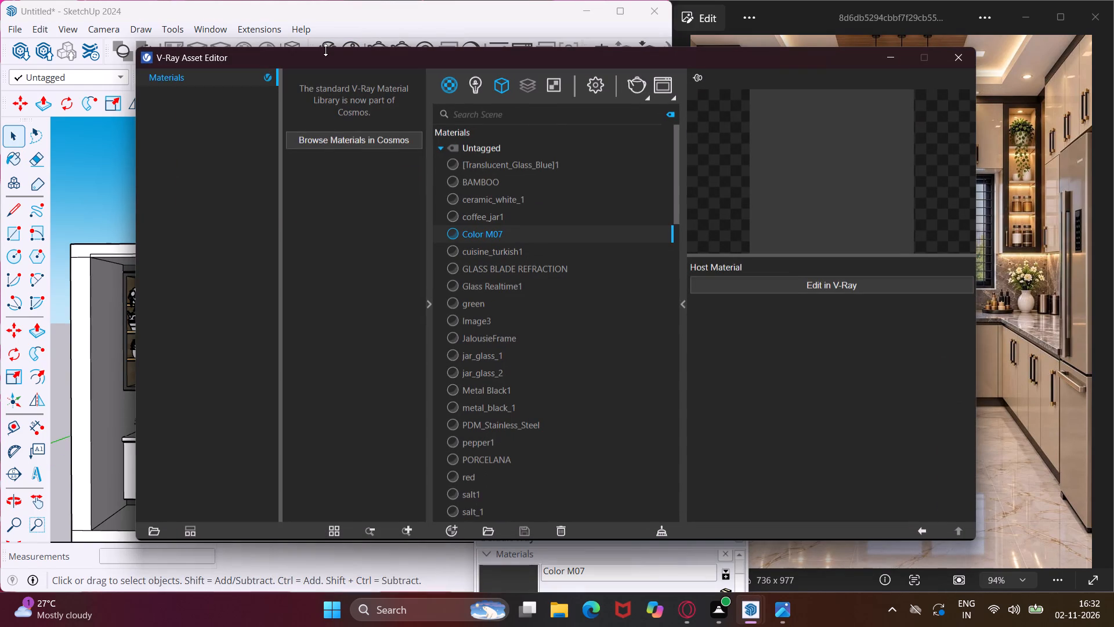
left_click(454, 527)
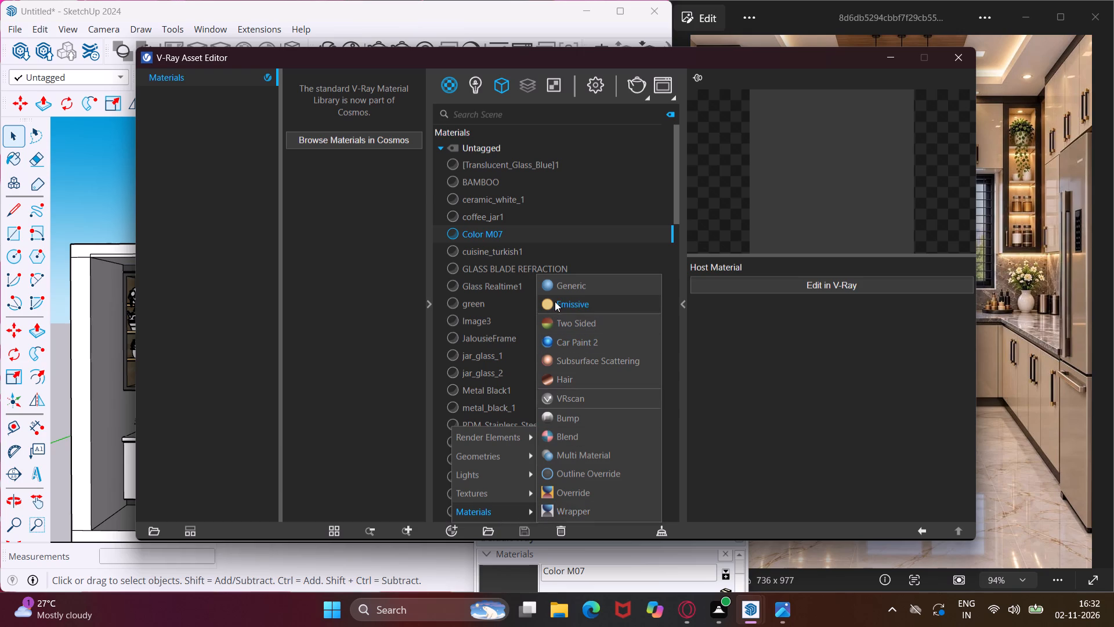
left_click(556, 293)
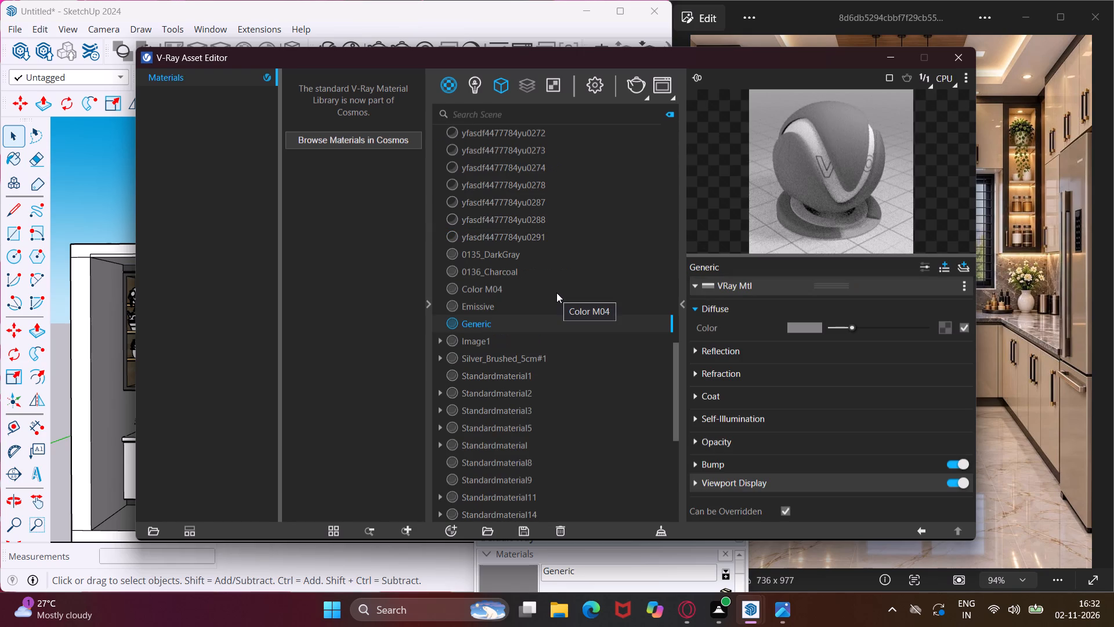
Set the Generic material's diffuse colour to a muted grey-green, R 0.544, G 0.573, B 0.539.
left_click(811, 327)
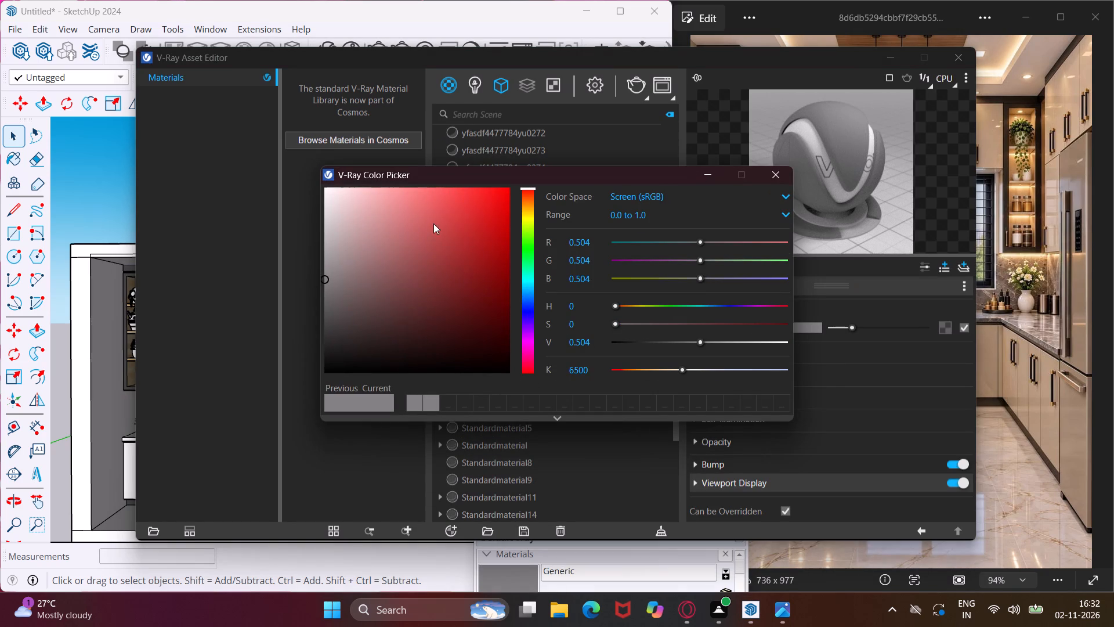
left_click(530, 246)
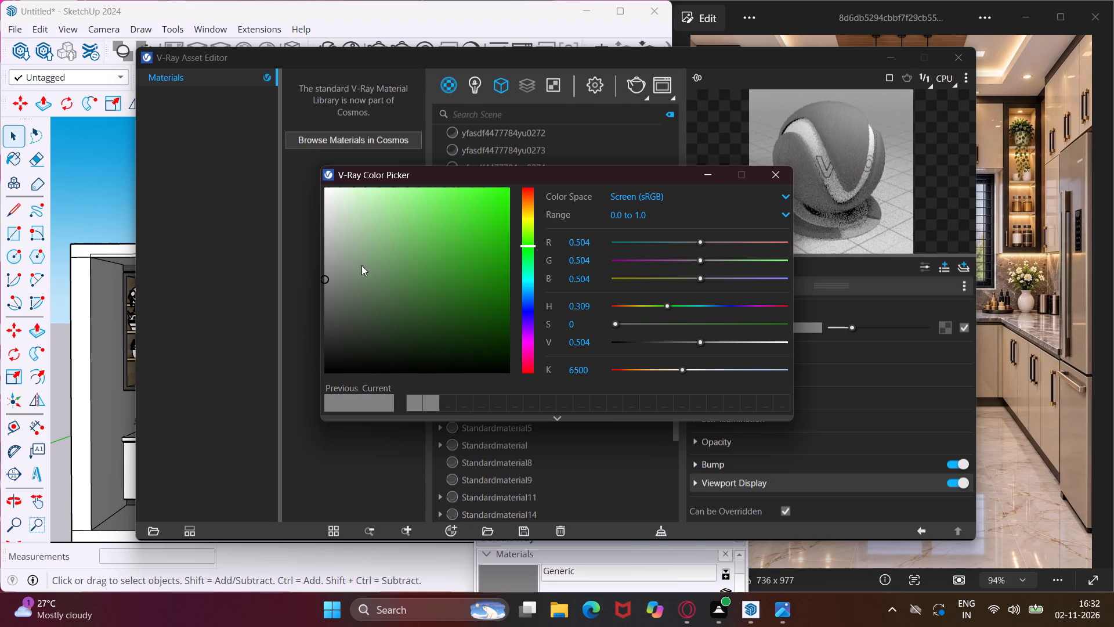
left_click(356, 258)
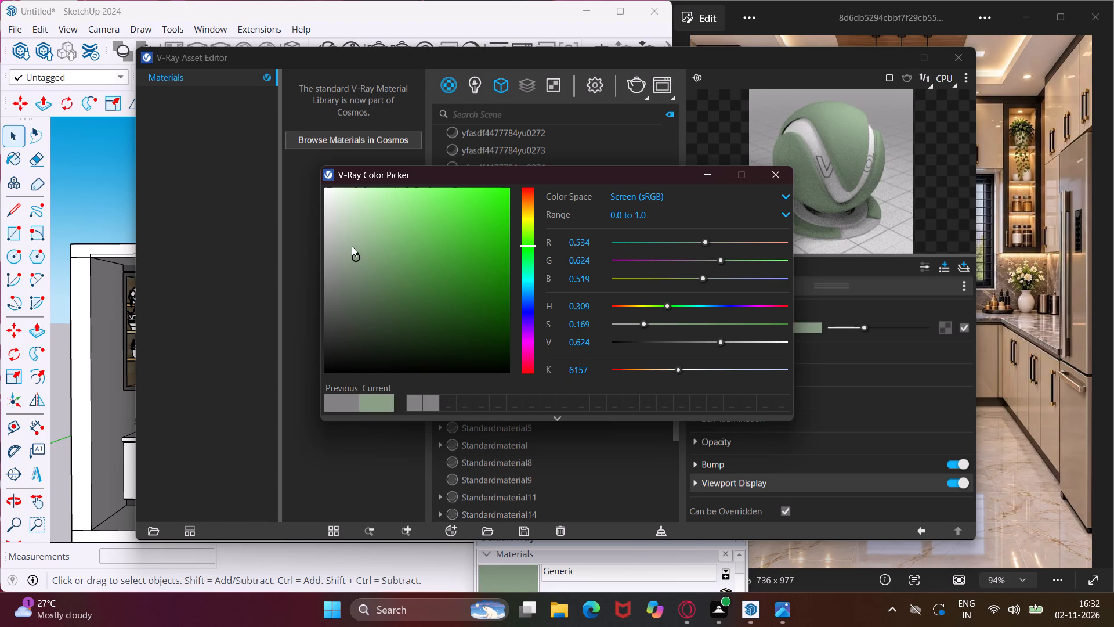
left_click(352, 246)
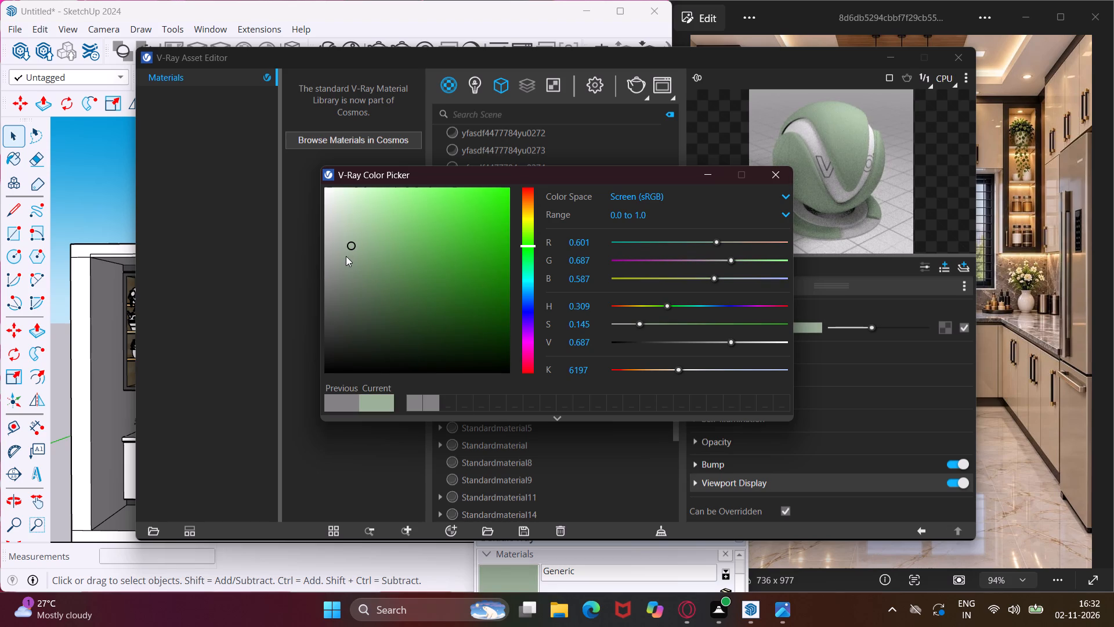
left_click(346, 256)
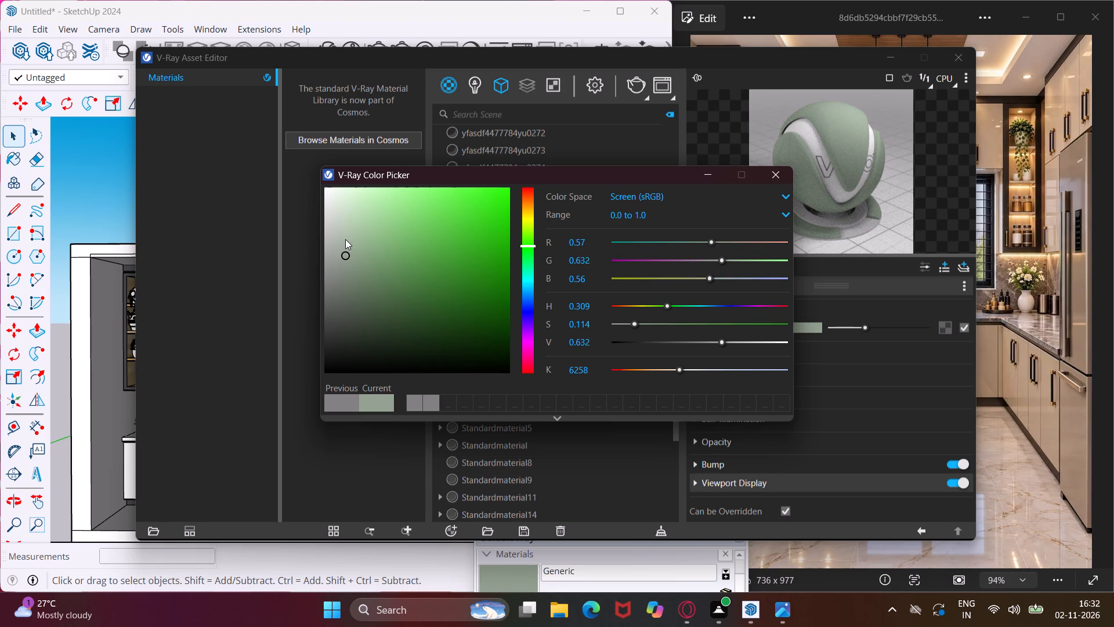
left_click(345, 239)
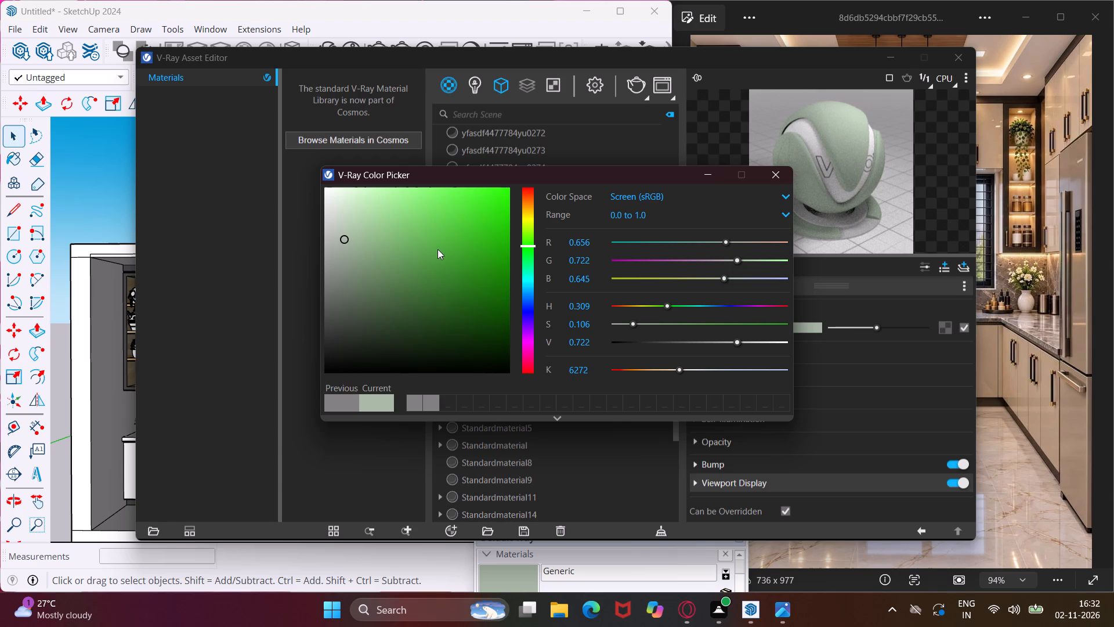
left_click(343, 226)
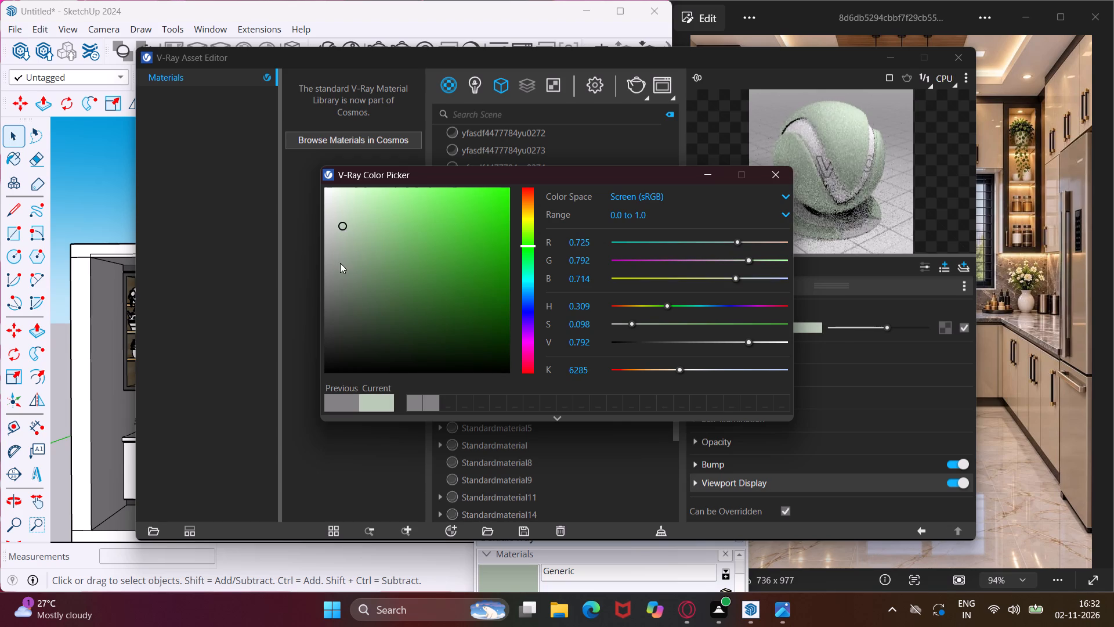
left_click(336, 267)
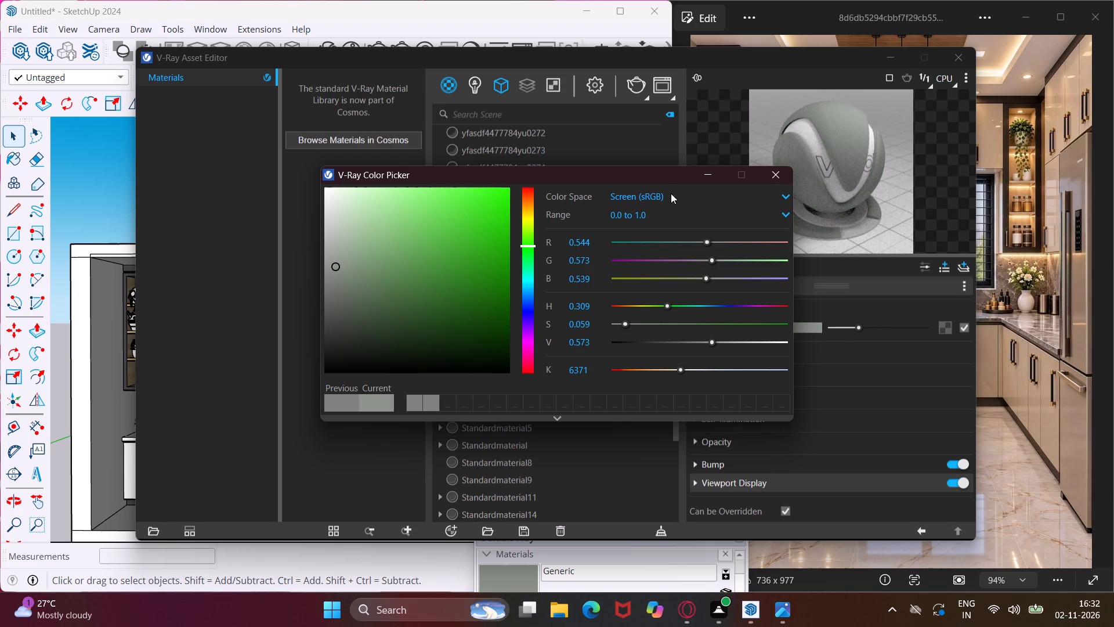
left_click(699, 178)
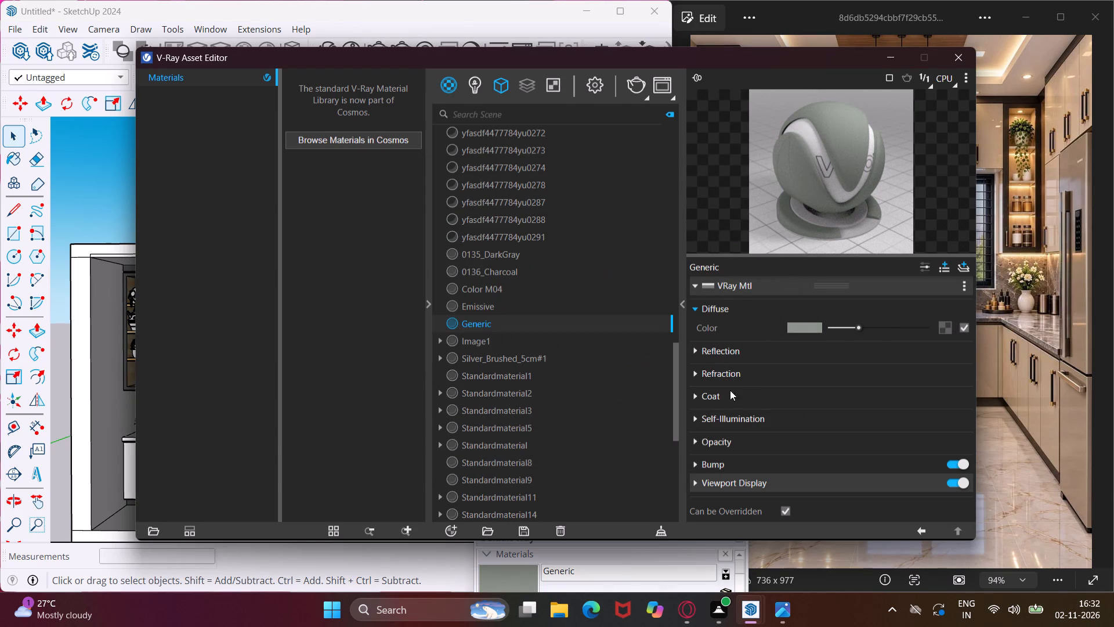
Set the Generic material's reflection colour to a grey-green, R 0.494, G 0.562, B 0.489.
left_click(695, 348)
left_click(800, 367)
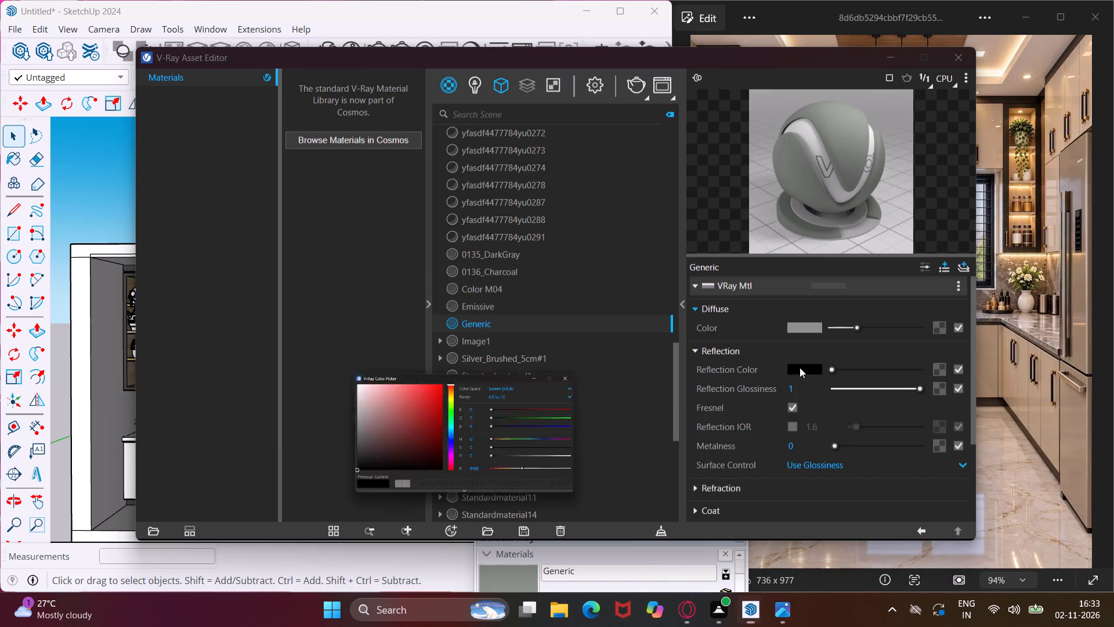
left_click(532, 235)
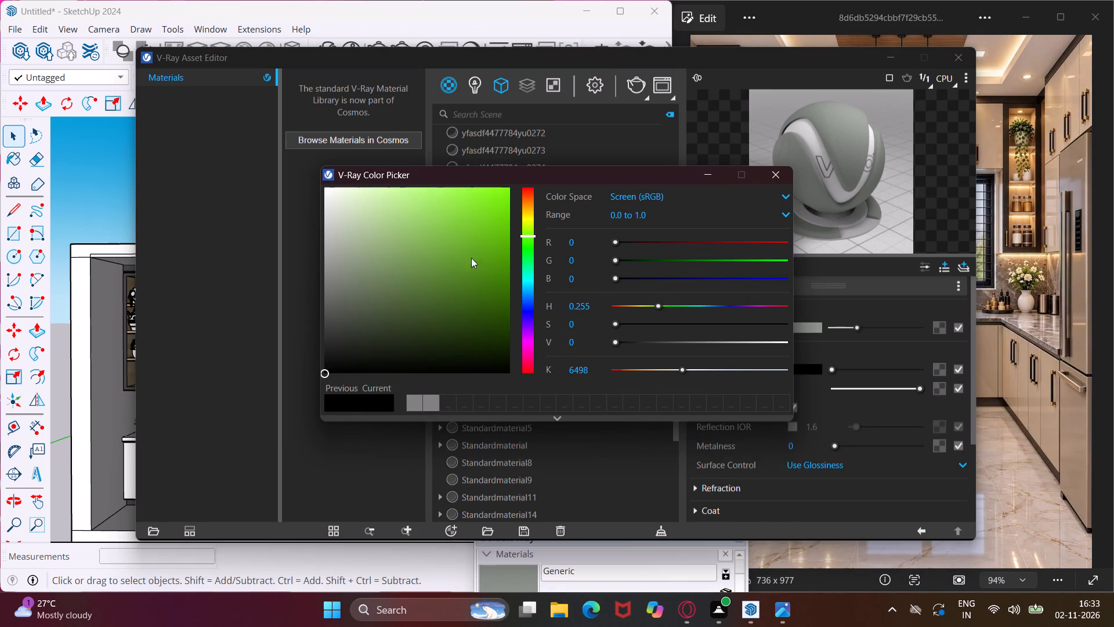
left_click(367, 258)
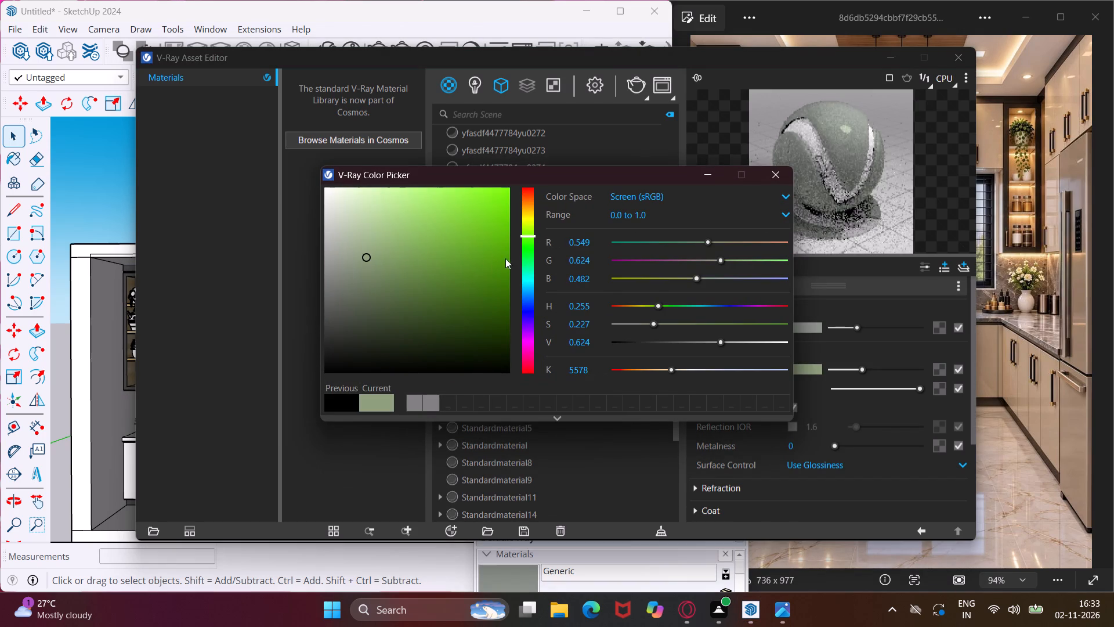
left_click(527, 247)
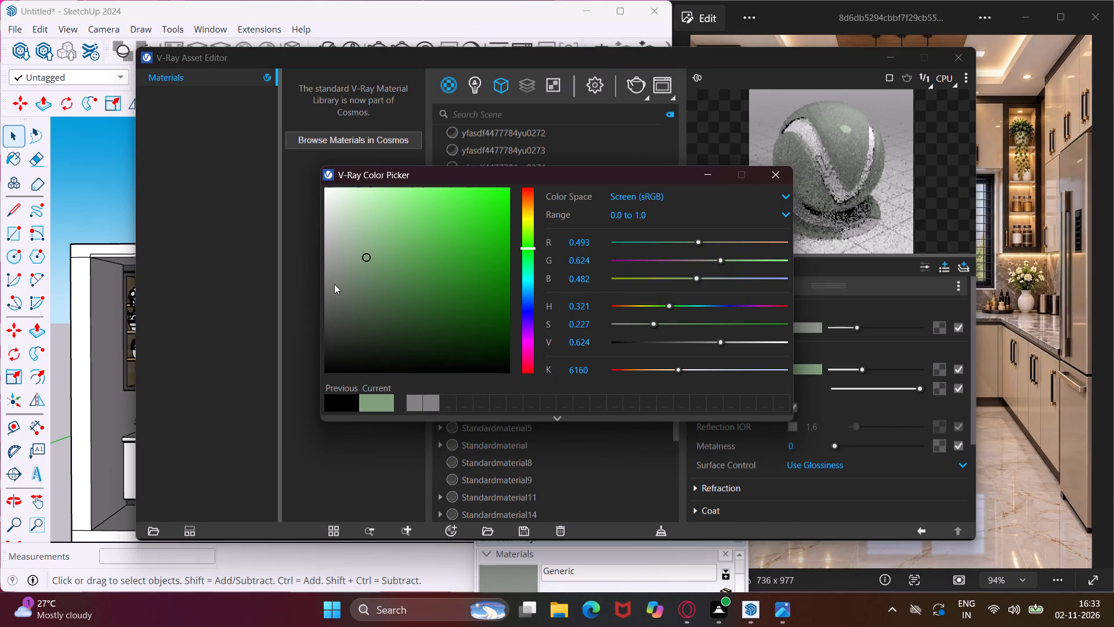
left_click(364, 269)
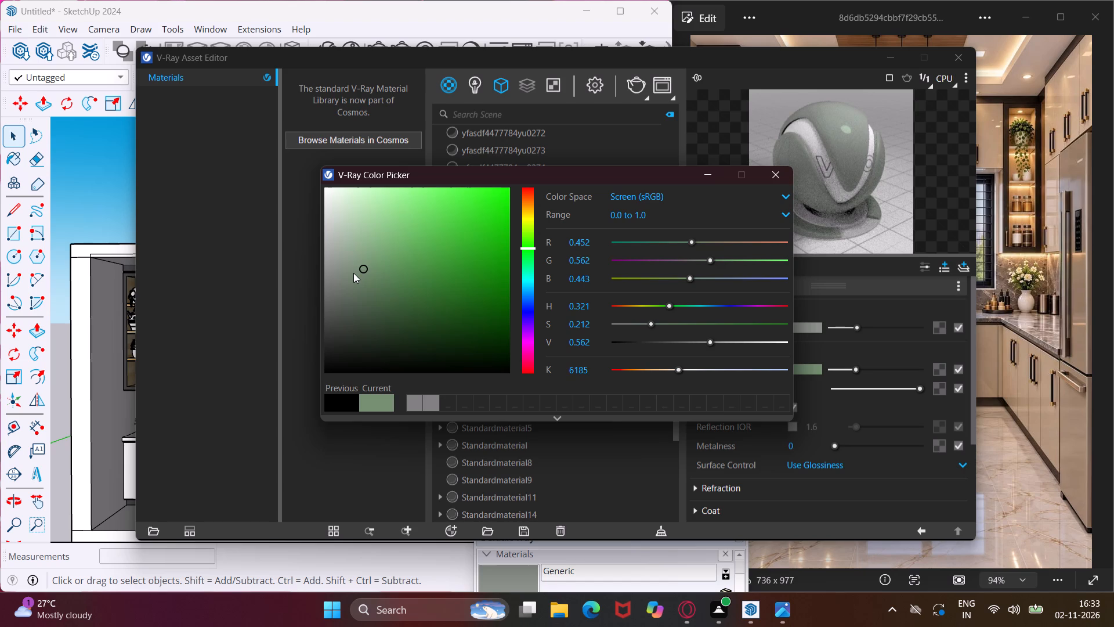
left_click(353, 273)
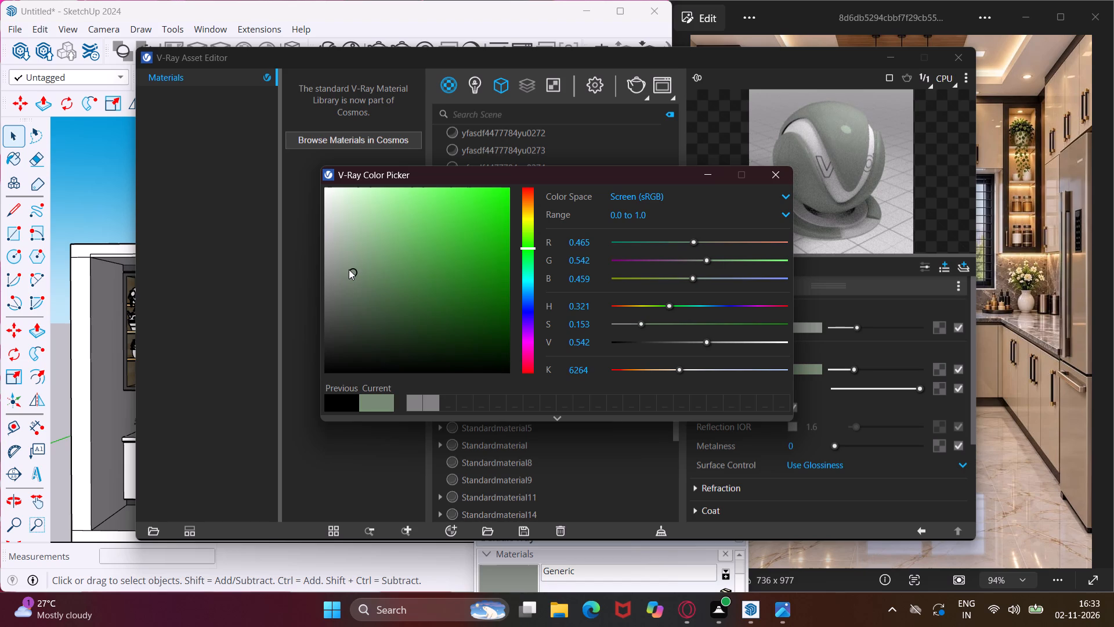
left_click(349, 269)
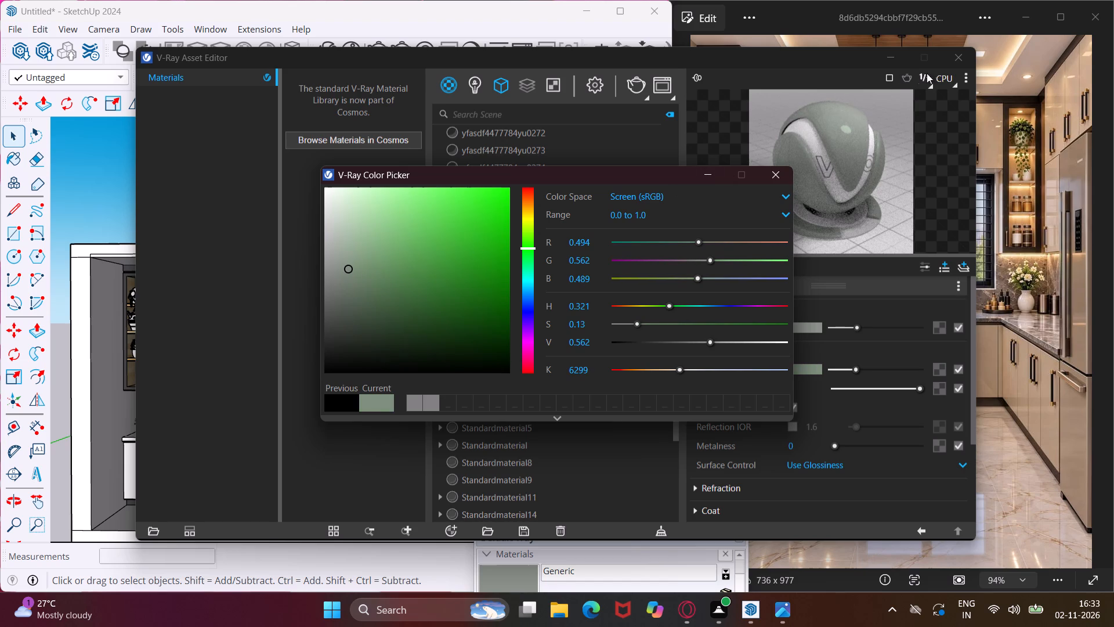
left_click(965, 71)
Switch the material preview from the shader ball to the wall scene with the recessed round V-Ray logo.
left_click(964, 80)
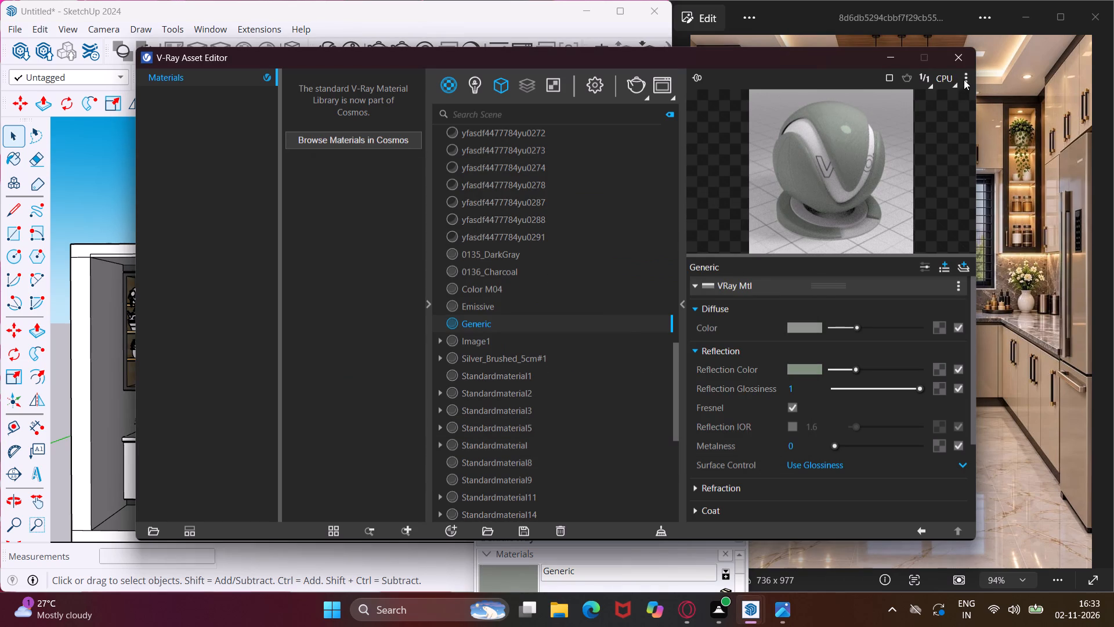
left_click(900, 189)
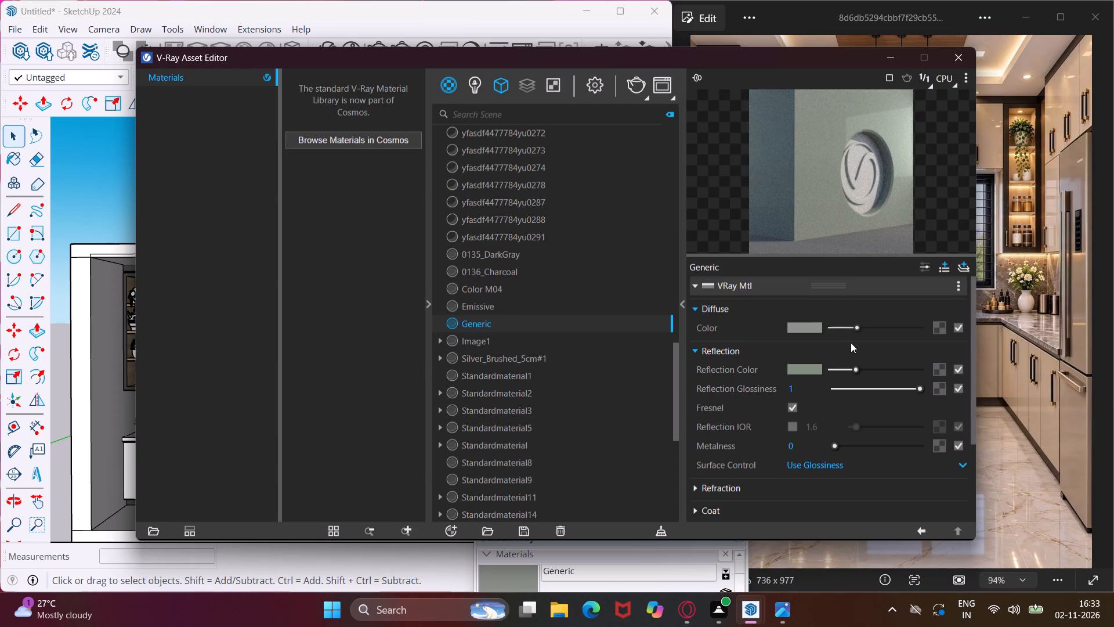
Darken the Generic material's reflection colour slightly and set its reflection glossiness to 0.93.
left_click_drag(857, 367, 855, 368)
left_click_drag(855, 368, 848, 372)
left_click(914, 386)
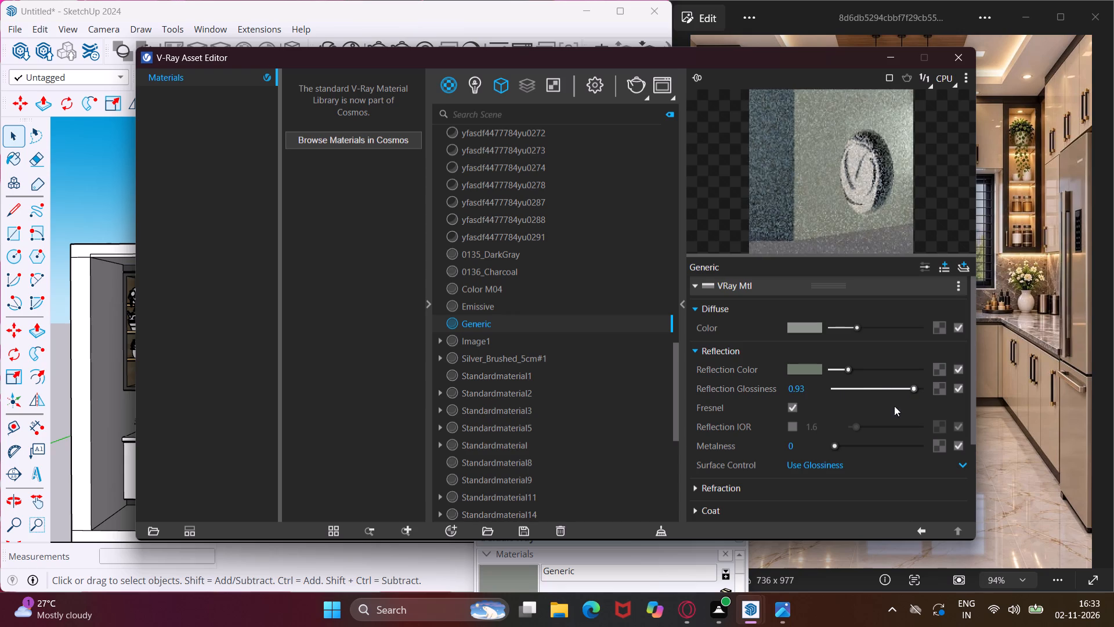
Enable the Generic material's reflection IOR override and set it to 4.
left_click(791, 427)
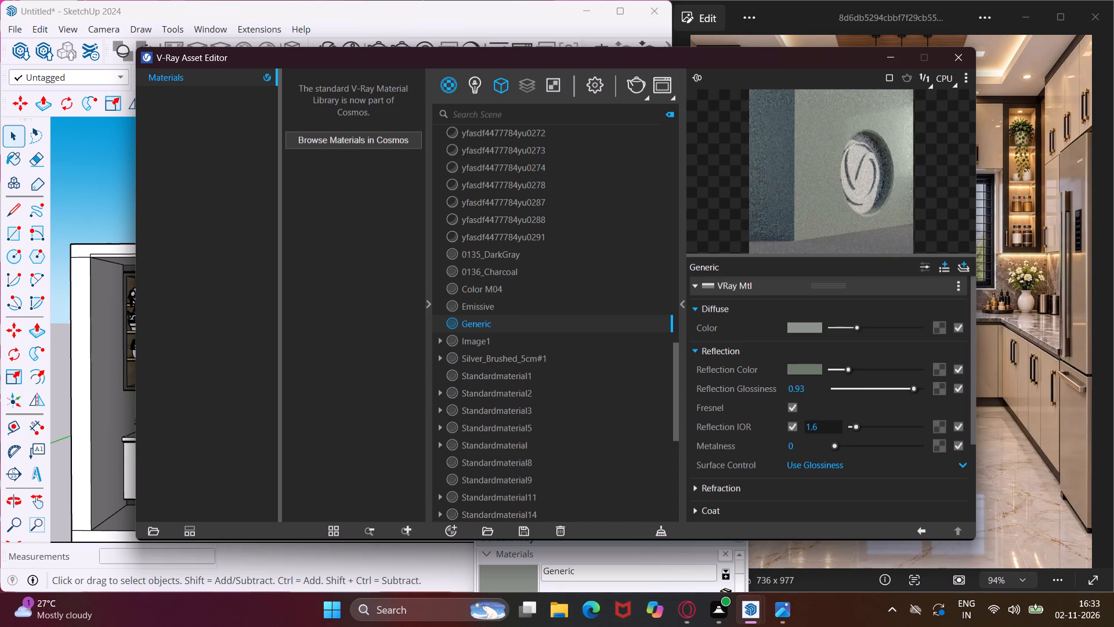
left_click(815, 426)
key("BackSpace")
key("BackSpace")
key("BackSpace")
key("4")
key("Return")
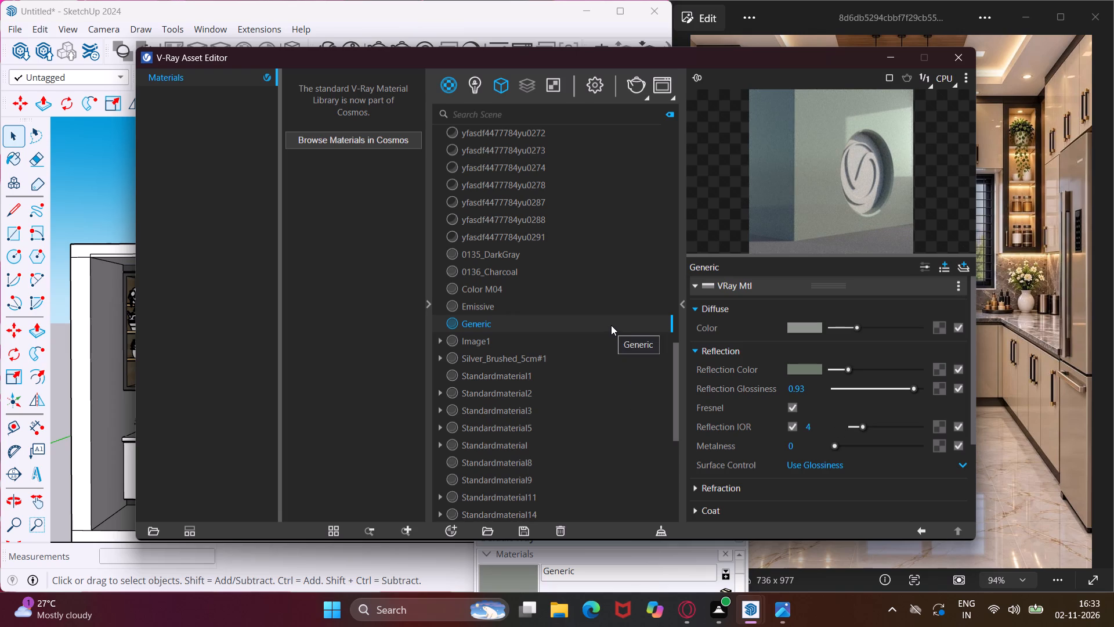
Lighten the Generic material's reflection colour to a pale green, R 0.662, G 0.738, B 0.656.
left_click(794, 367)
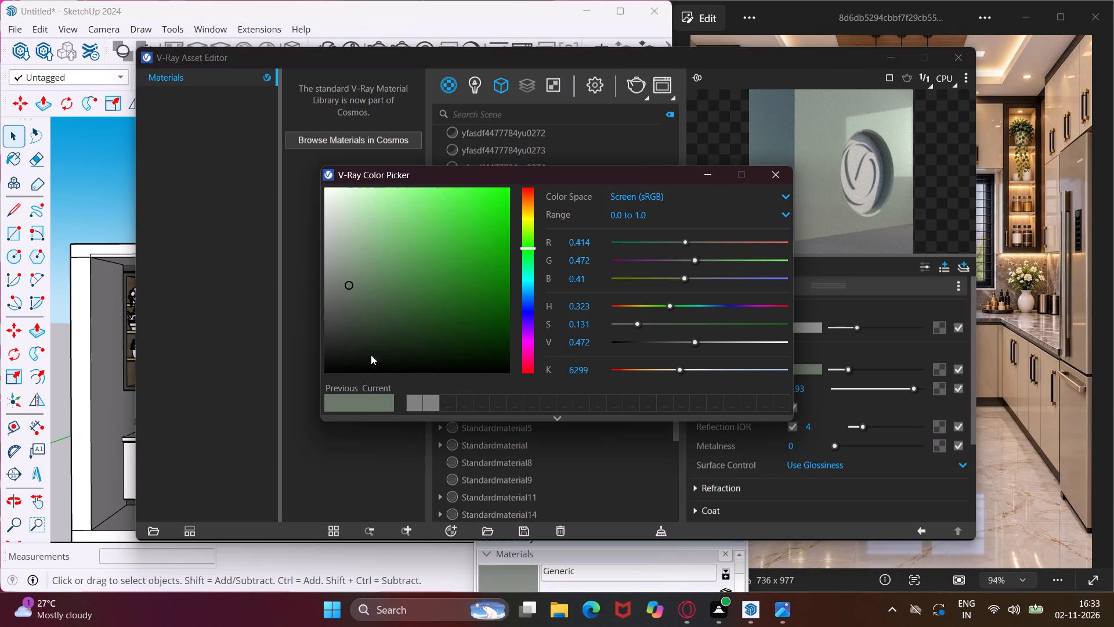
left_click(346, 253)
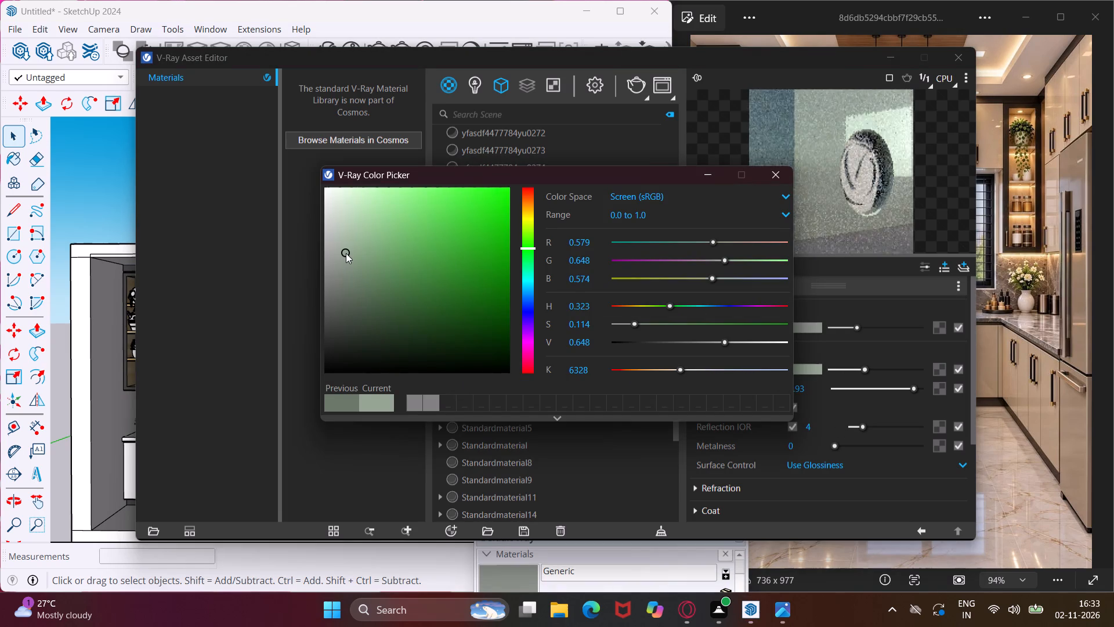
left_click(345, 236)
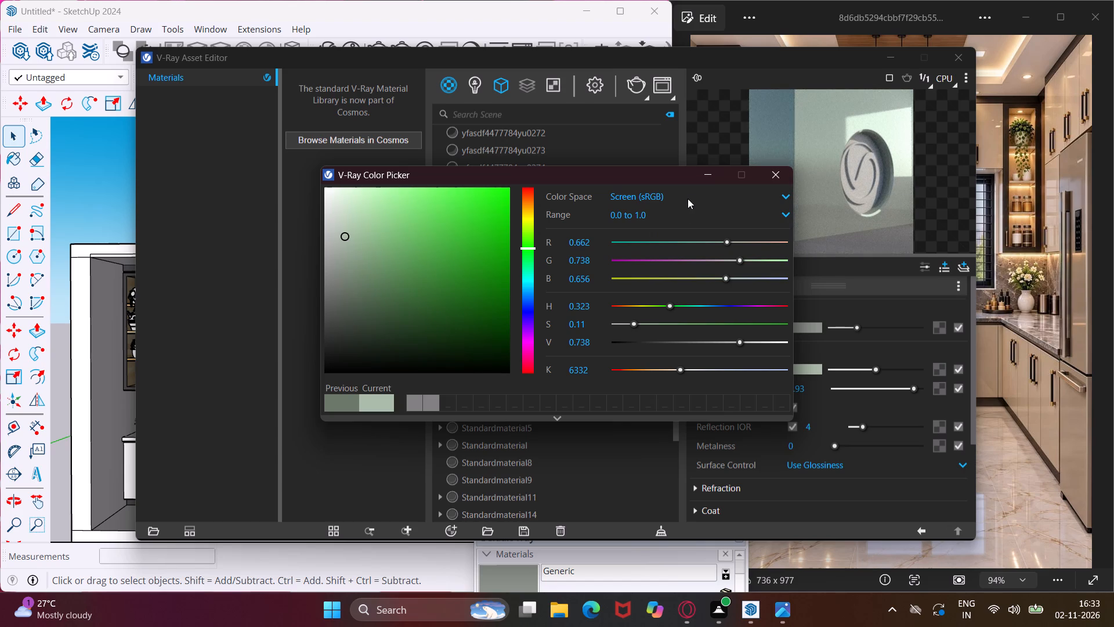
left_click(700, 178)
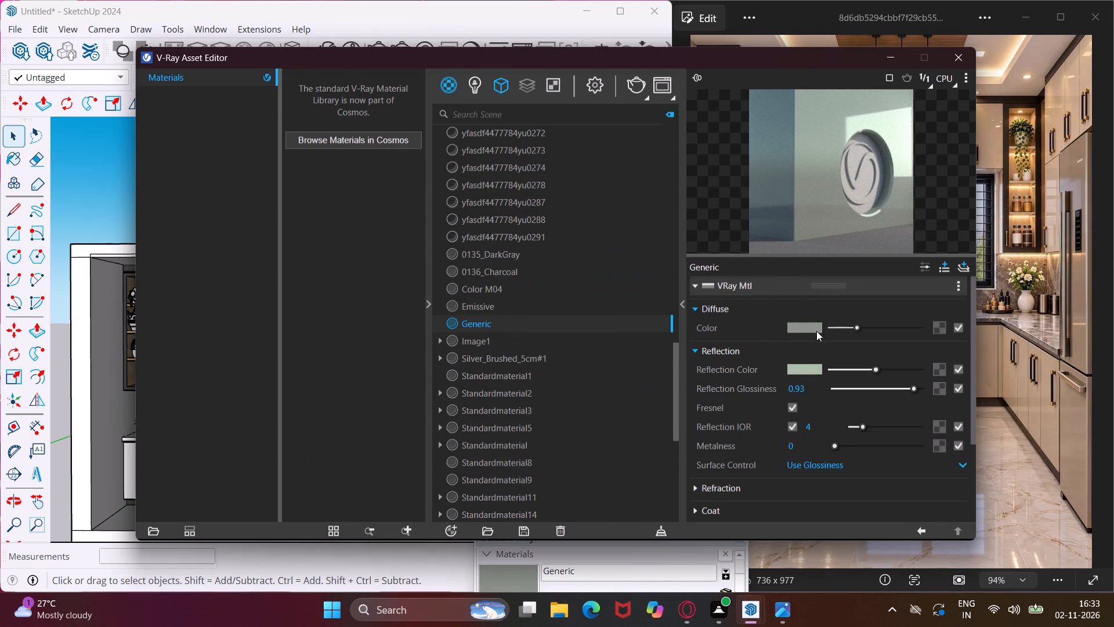
Set the Generic material's diffuse colour to a light grey-green, R 0.567, G 0.597, B 0.561.
left_click(816, 331)
left_click(356, 237)
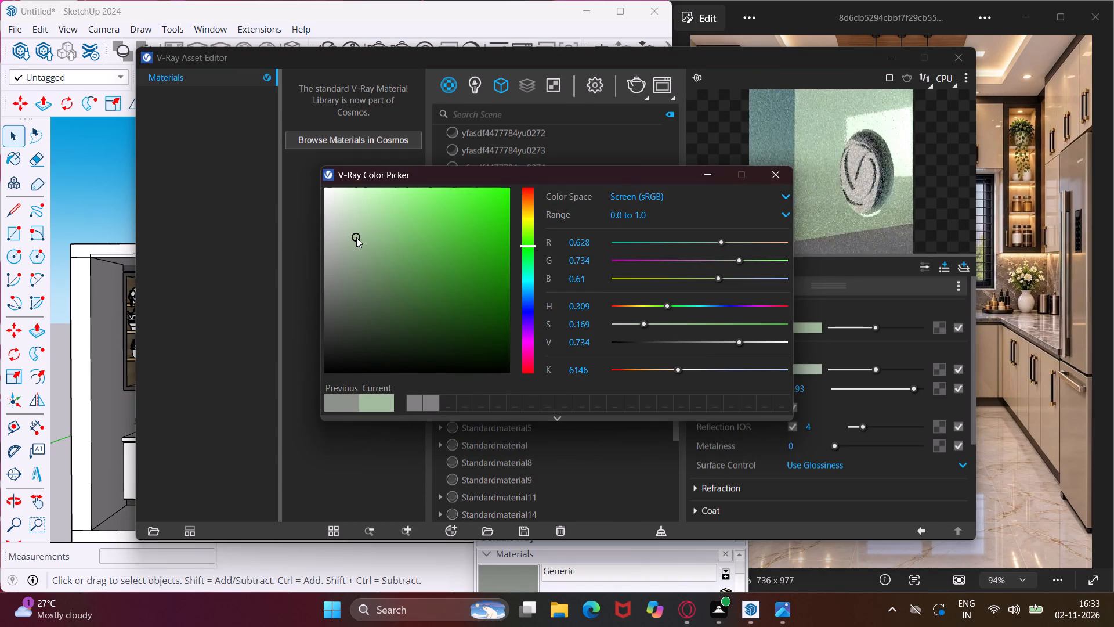
left_click(334, 266)
left_click(343, 272)
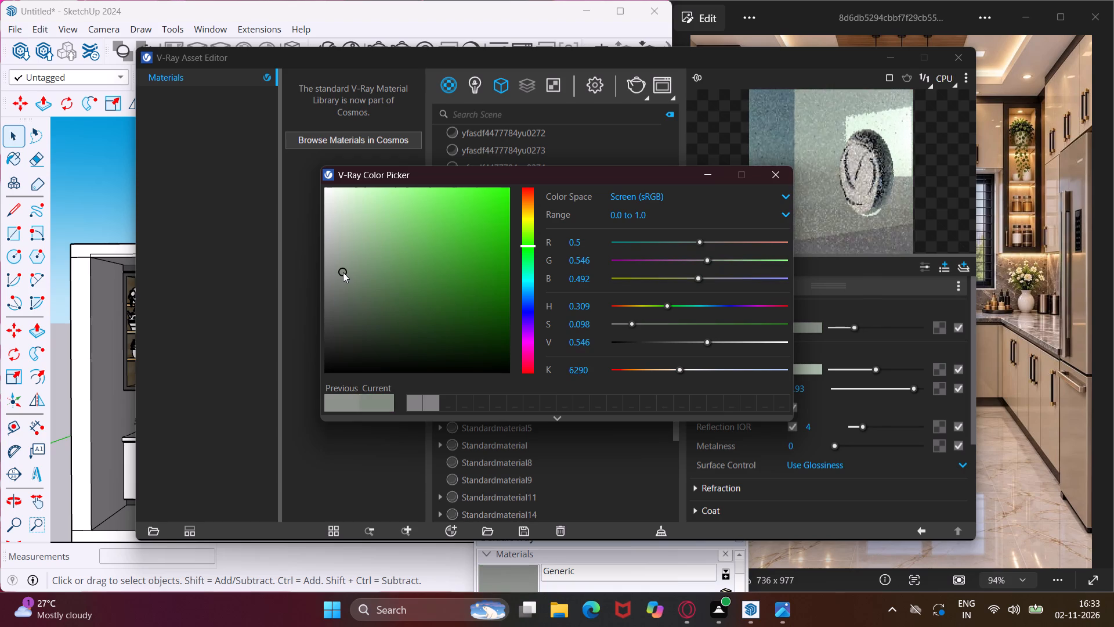
left_click(335, 262)
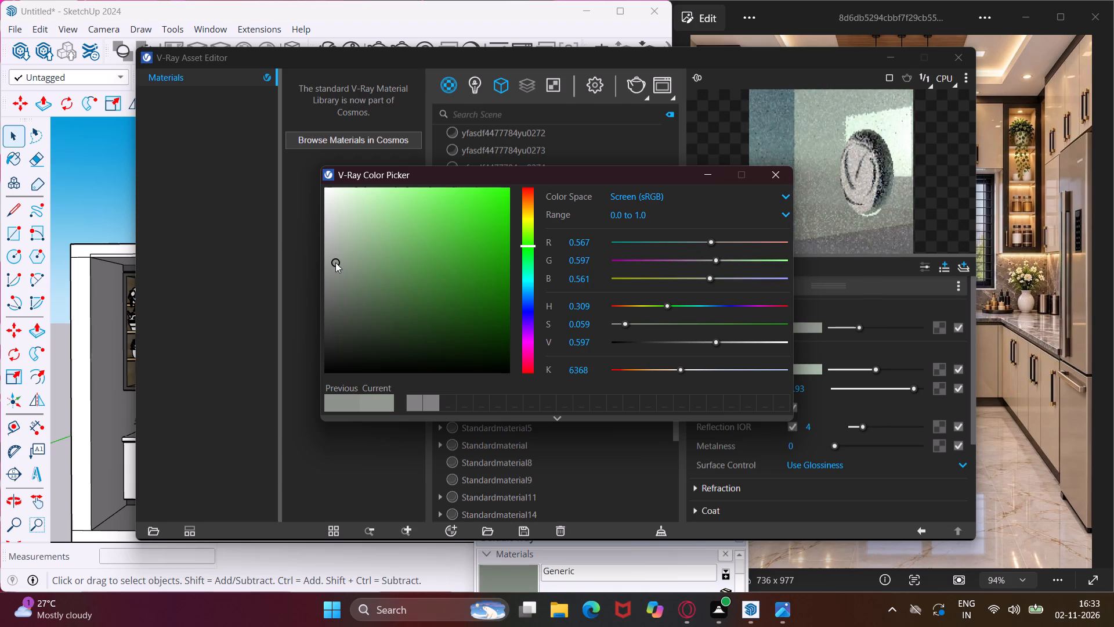
left_click(706, 173)
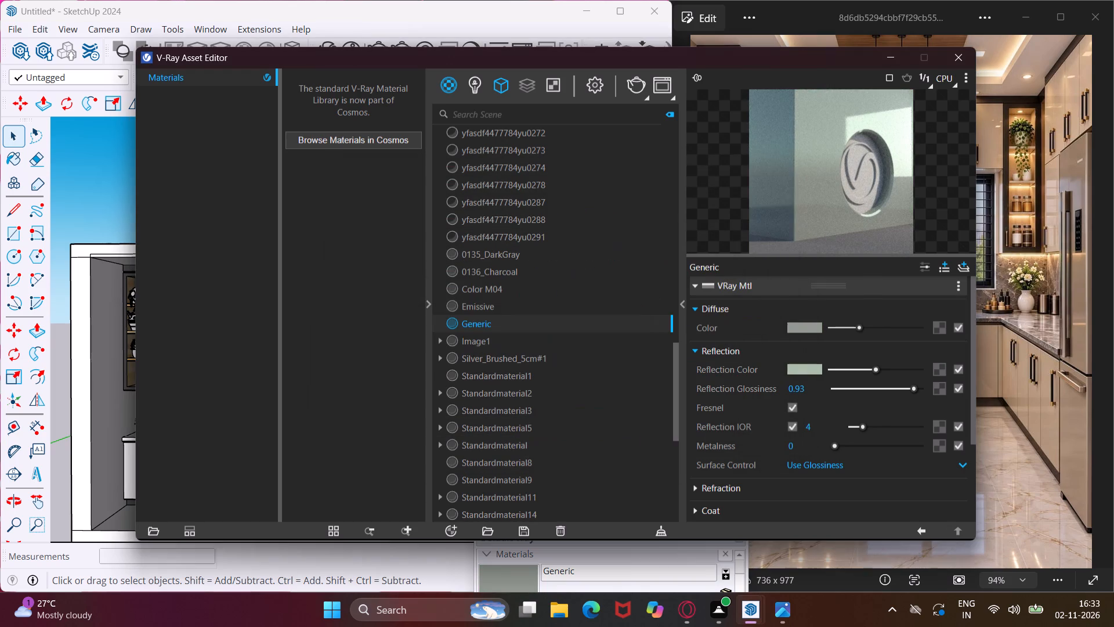
Set the Generic material's reflection colour to a grey-green, R 0.565, G 0.616, B 0.561.
left_click(815, 370)
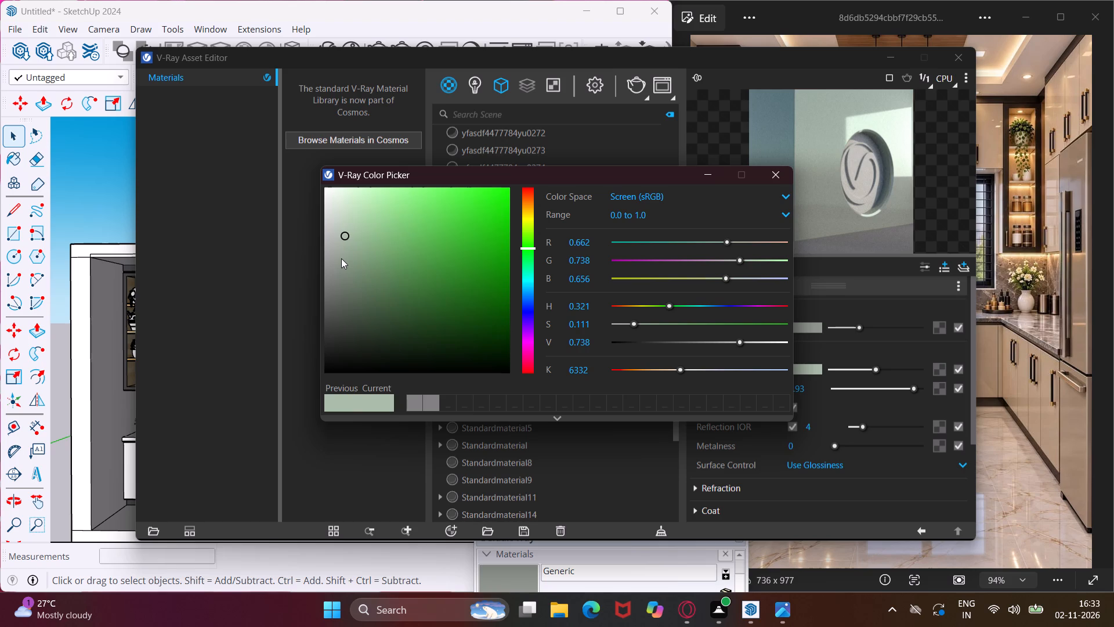
left_click(341, 259)
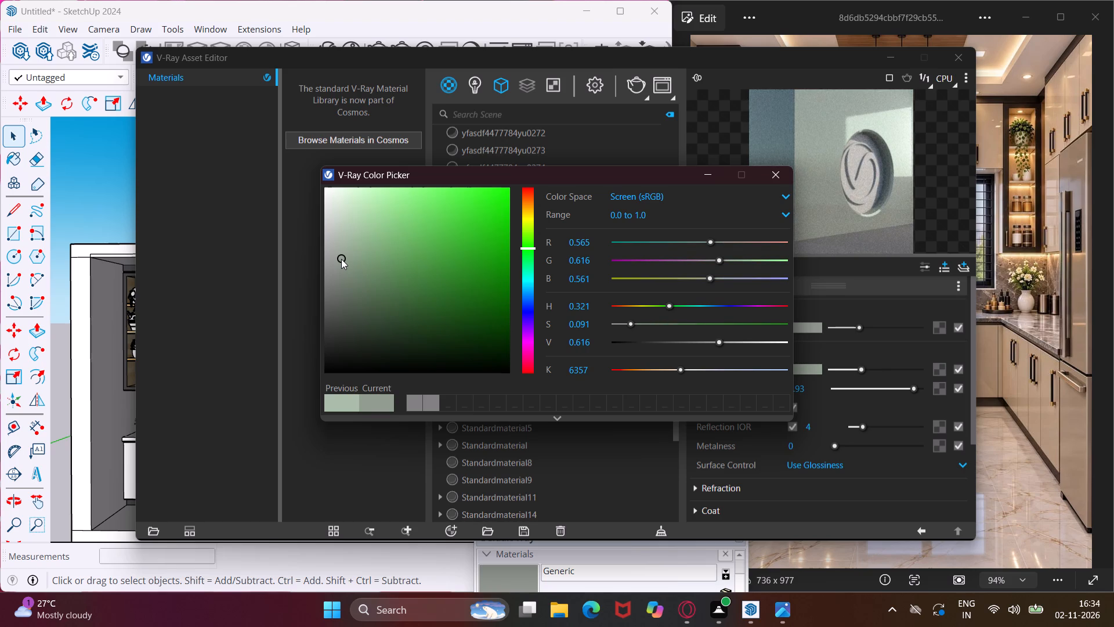
left_click(700, 182)
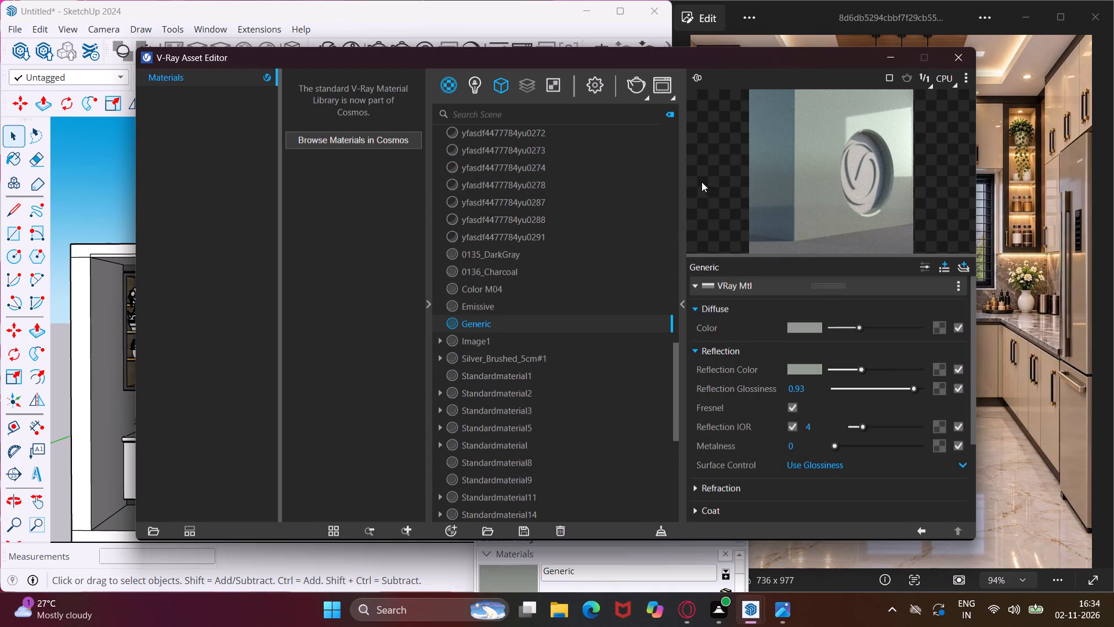
Paint the cooktop-side base cabinets' end panel, doors and three drawer fronts with the Generic material in the kitchen model.
double_click(554, 323)
left_click(879, 60)
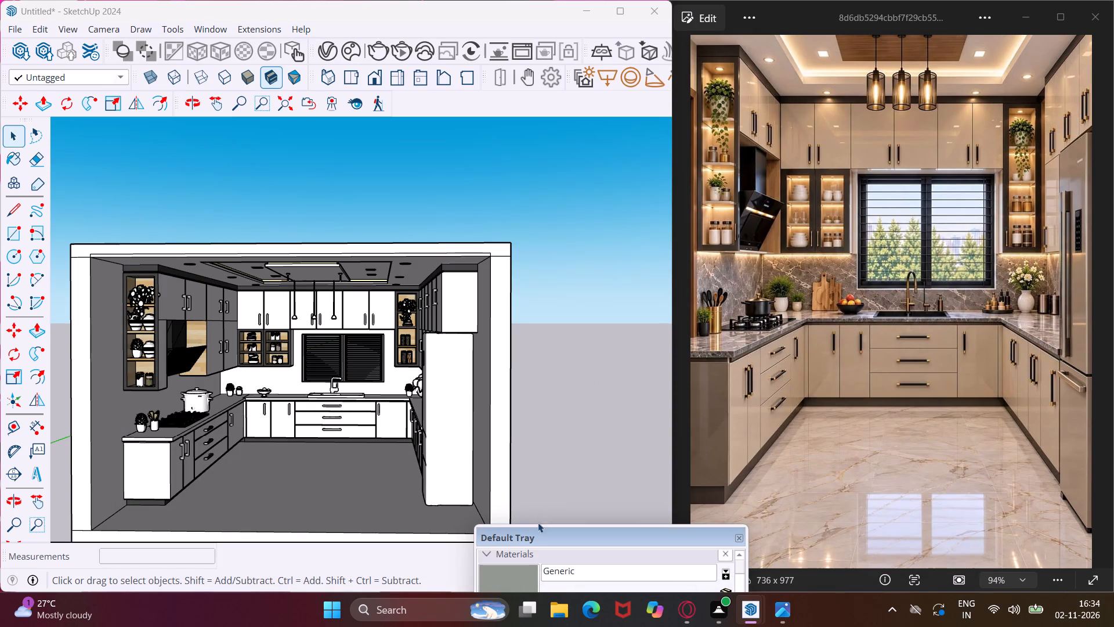
left_click(520, 579)
scroll(150, 471, "up", 10)
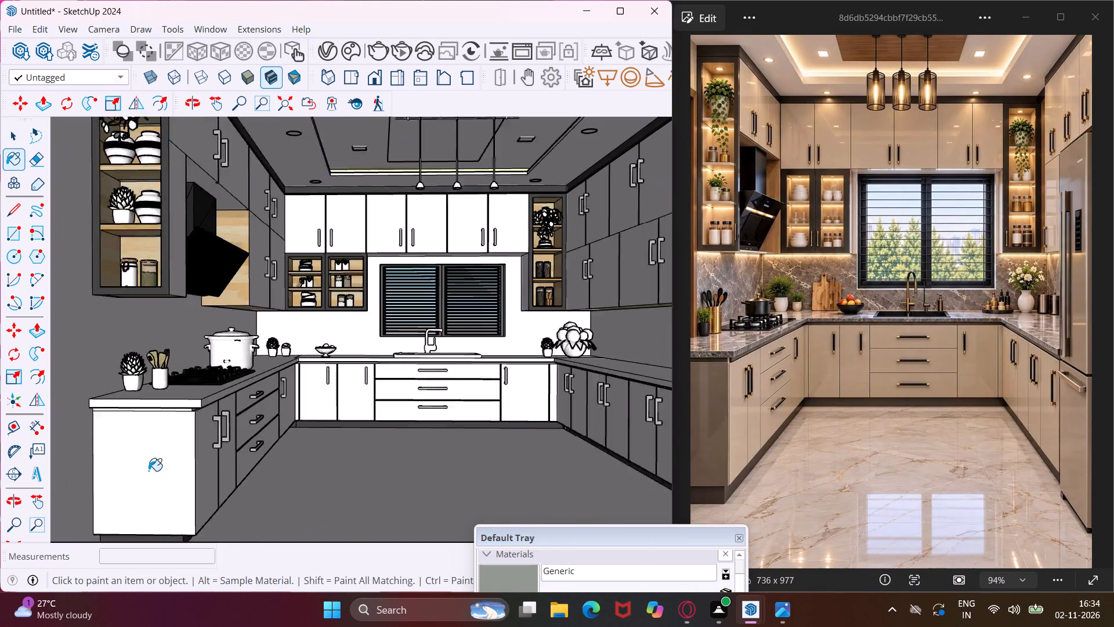
scroll(149, 471, "up", 6)
left_click(194, 481)
middle_click_drag(306, 419, 247, 421)
scroll(306, 419, "up", 1)
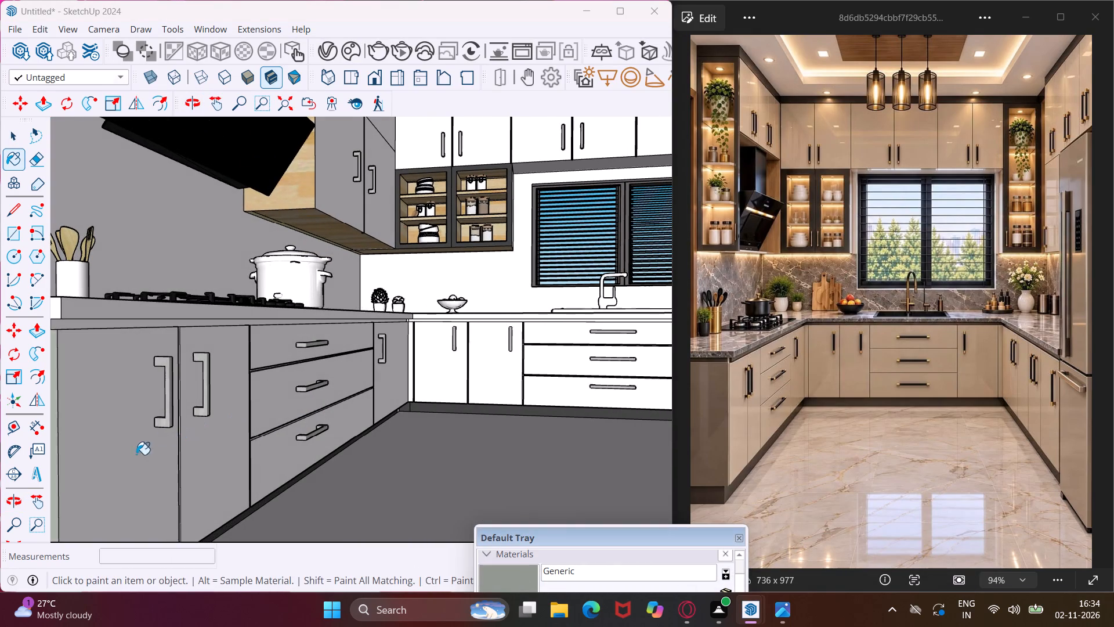
left_click(126, 455)
left_click(202, 461)
left_click(278, 402)
left_click(263, 361)
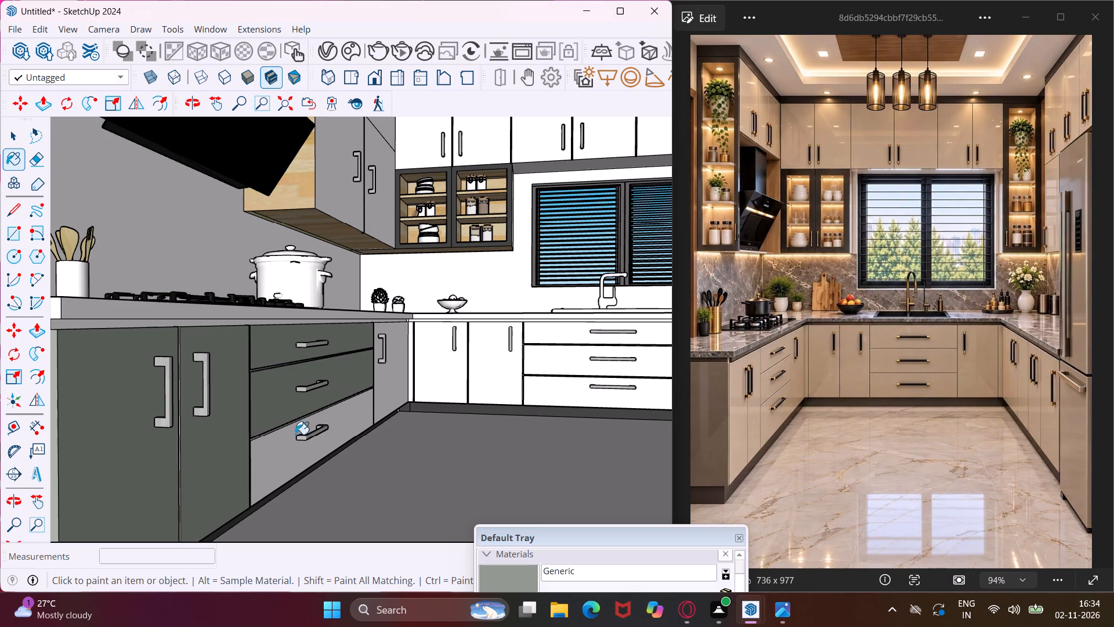
left_click(286, 453)
left_click(390, 368)
Paint the back-wall base cabinets' two doors near the cooktop side, the corner filler strip and the three sink drawer fronts with Generic.
left_click(422, 351)
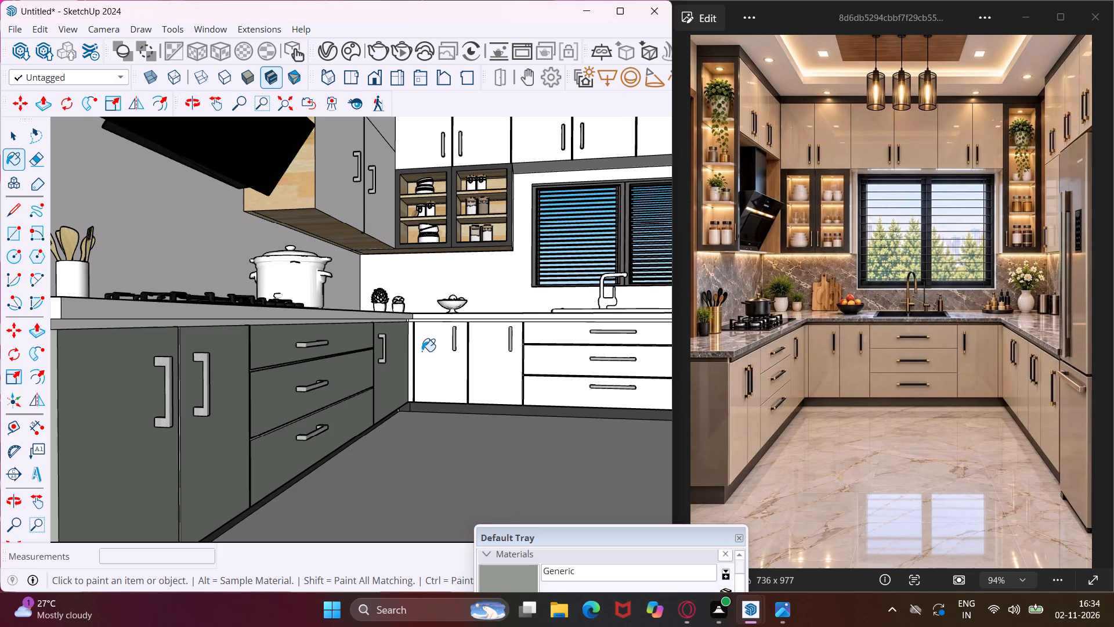
scroll(404, 351, "up", 8)
left_click(411, 343)
scroll(338, 355, "down", 2)
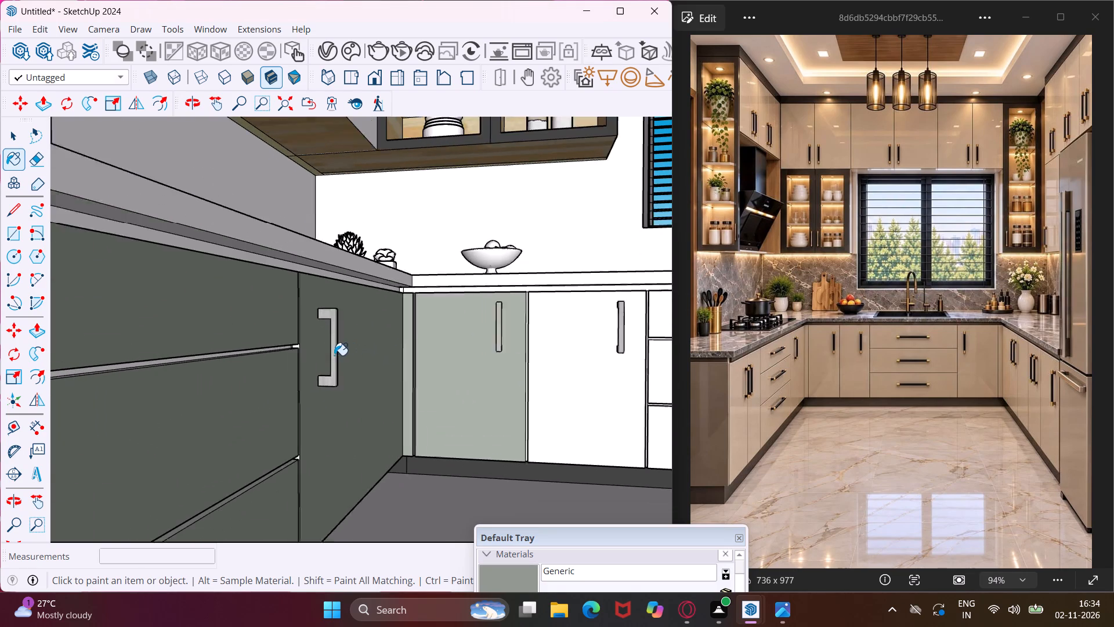
scroll(334, 355, "down", 6)
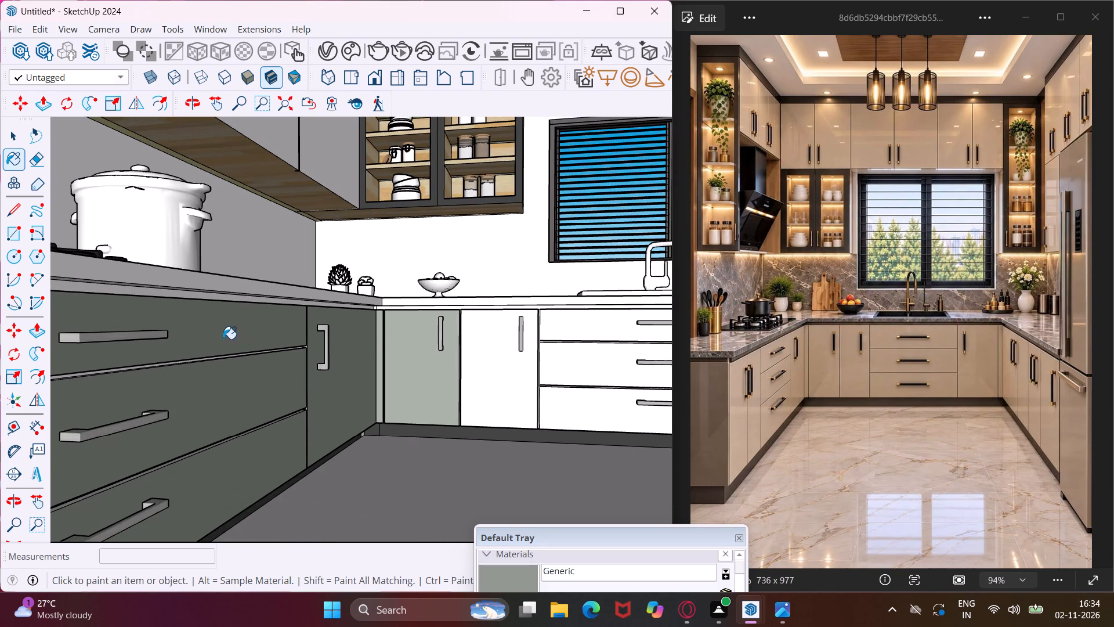
left_click(493, 348)
scroll(359, 340, "down", 4)
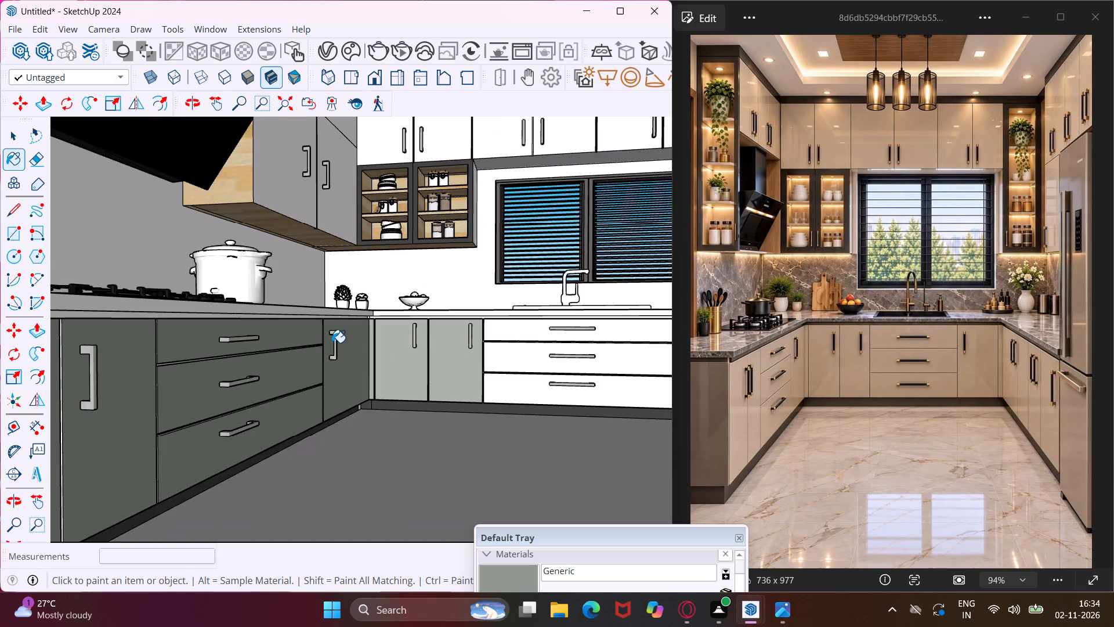
scroll(332, 343, "down", 3)
scroll(509, 352, "up", 7)
left_click(471, 357)
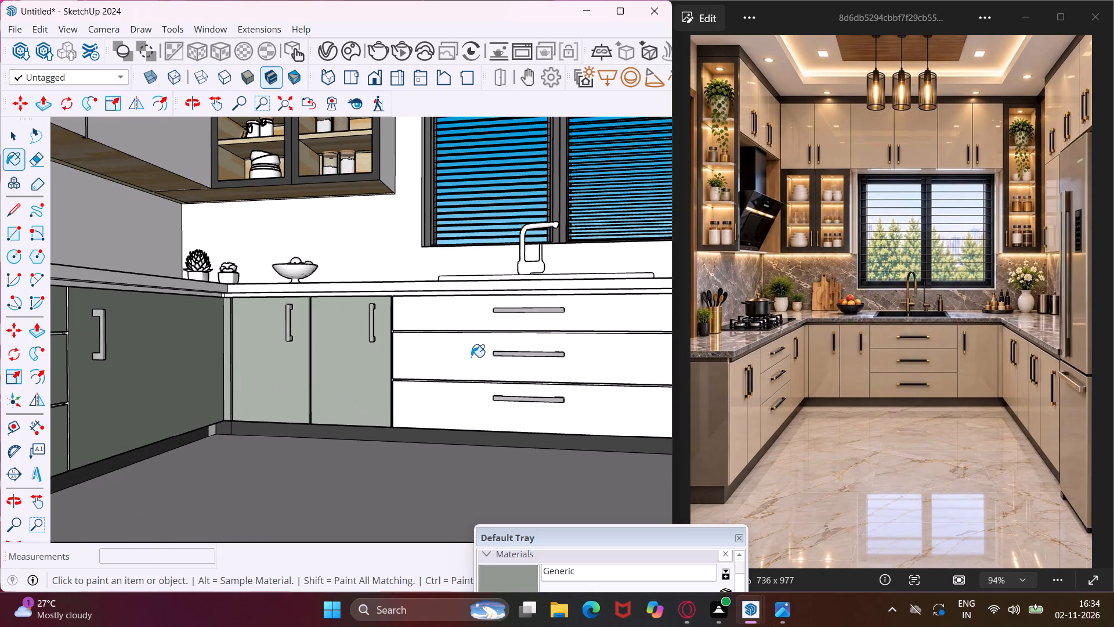
left_click(463, 321)
left_click(458, 400)
Paint the fridge-side base cabinet doors and end panel, the remaining back-wall base door and the adjoining corner filler with Generic.
scroll(242, 378, "down", 8)
middle_click_drag(352, 388, 521, 361)
scroll(599, 363, "up", 4)
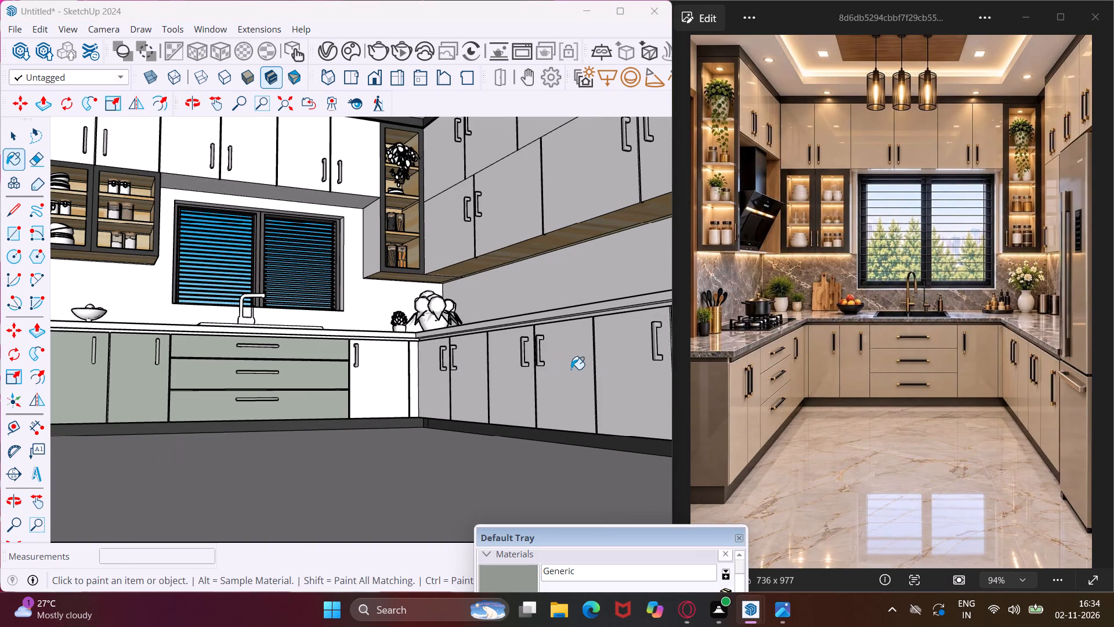
left_click(571, 369)
left_click(635, 376)
left_click(520, 388)
left_click(466, 384)
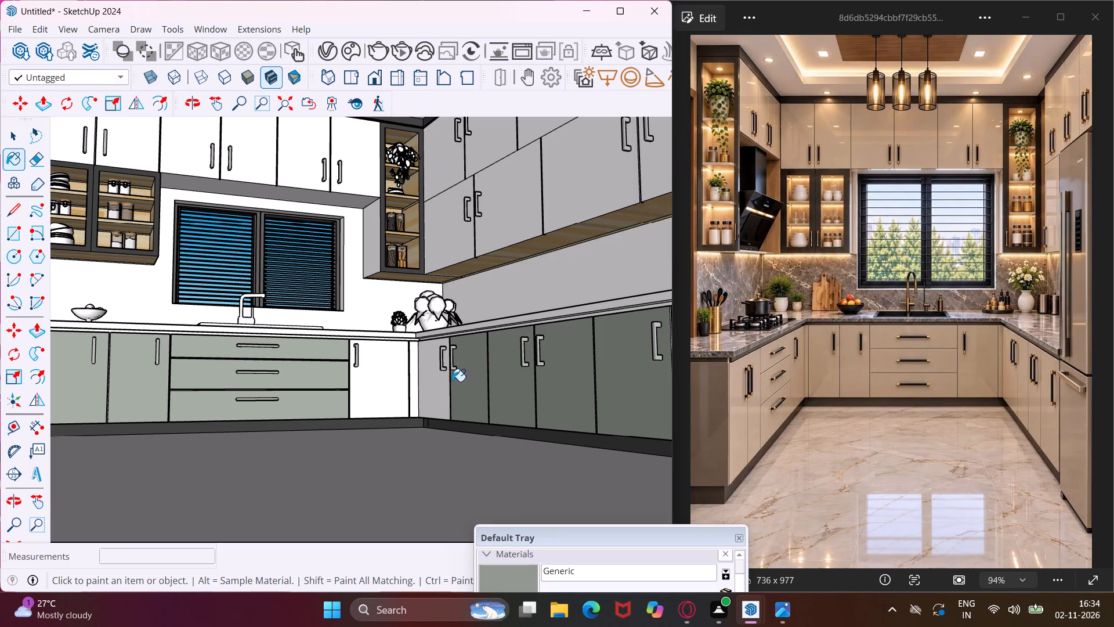
left_click(441, 382)
left_click(386, 394)
scroll(409, 383, "up", 3)
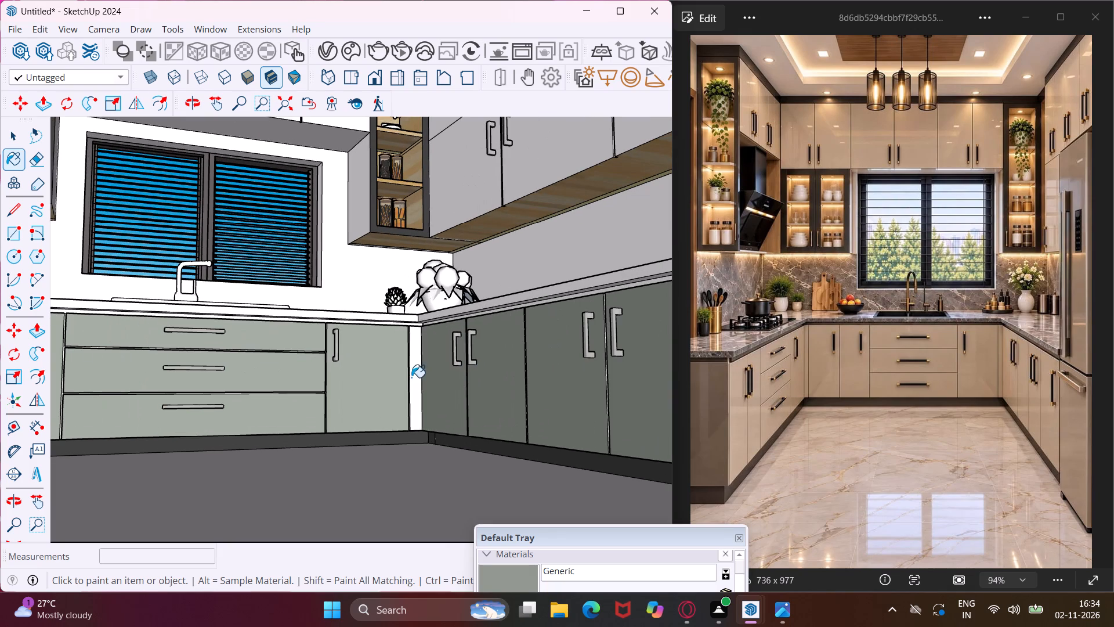
left_click(411, 376)
scroll(233, 369, "down", 5)
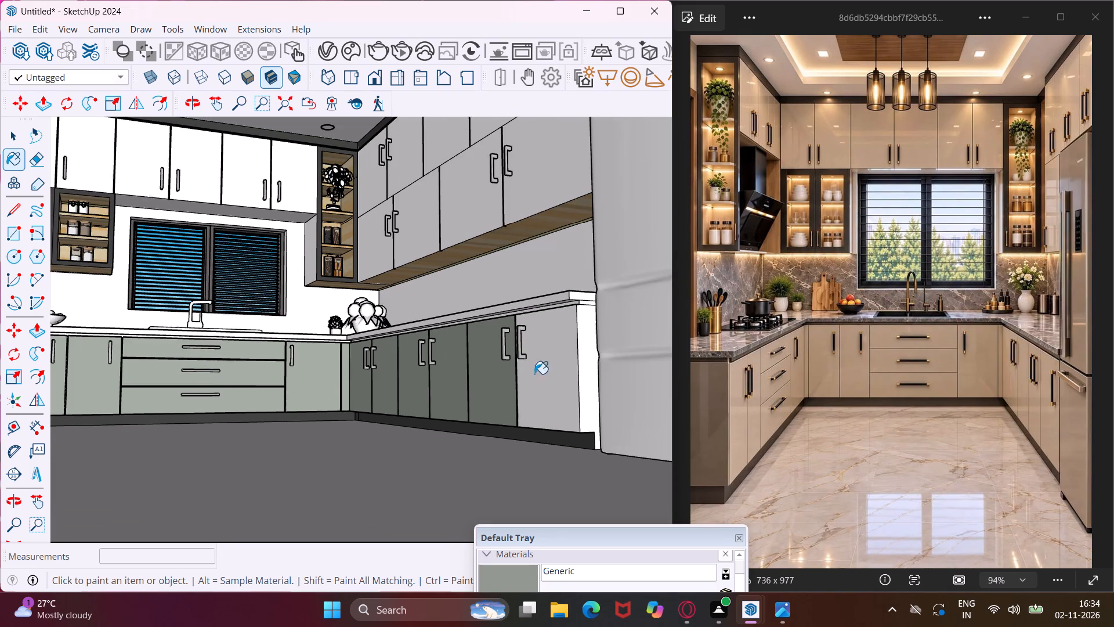
left_click(545, 372)
left_click(579, 365)
Paint both rows of fridge-side wall cabinet doors, including the one above the refrigerator, with the Generic material.
scroll(463, 363, "down", 2)
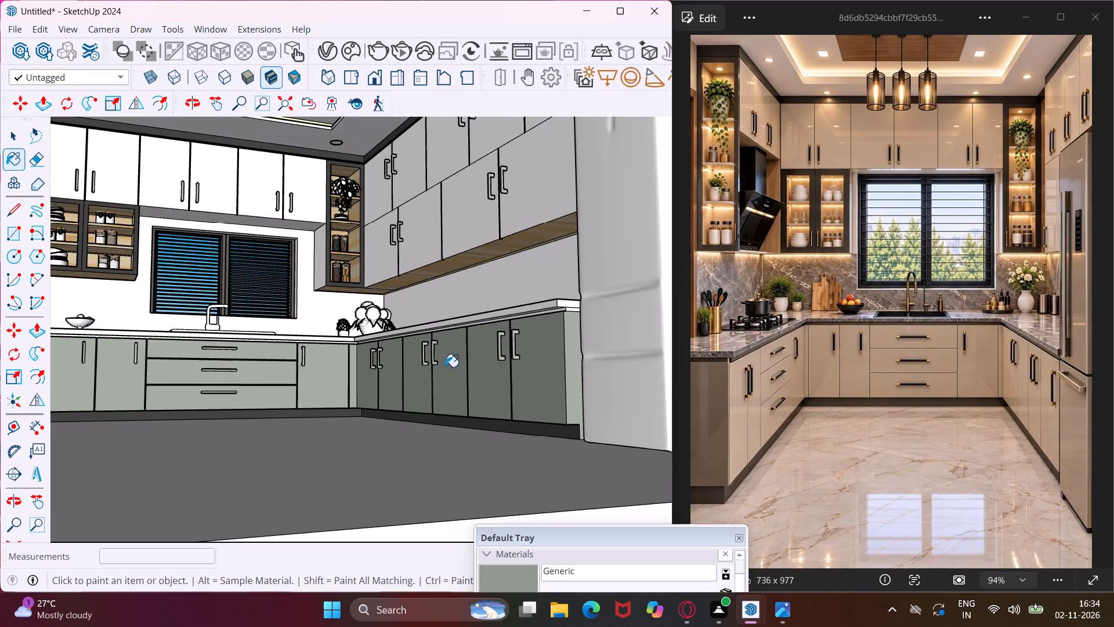
scroll(445, 367, "down", 2)
scroll(508, 155, "up", 3)
middle_click_drag(508, 155, 520, 197)
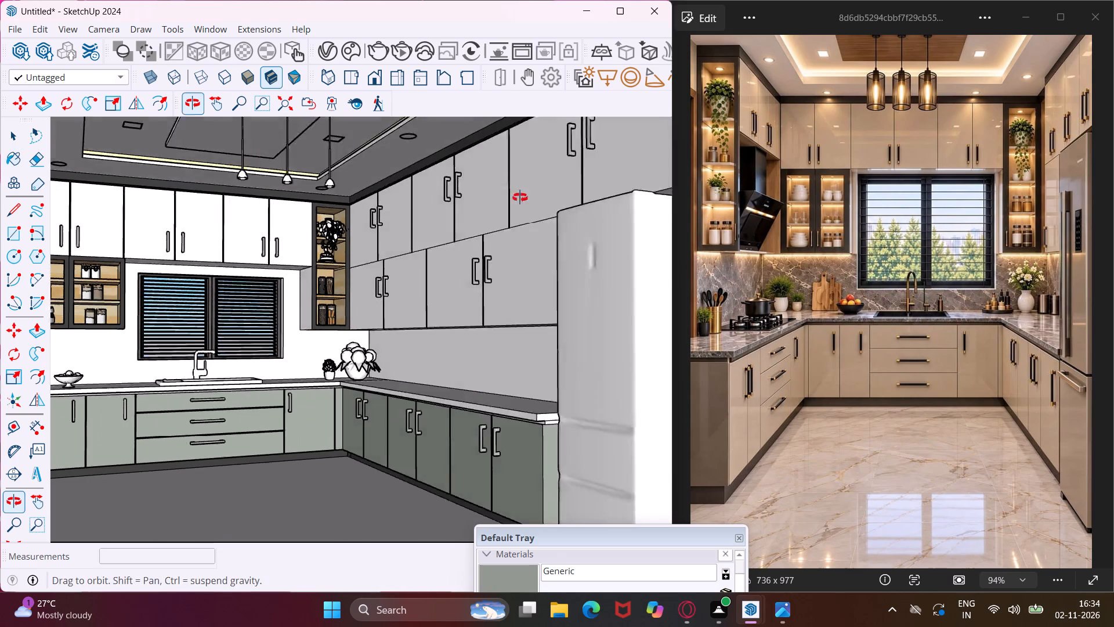
middle_click_drag(520, 197, 525, 217)
left_click(555, 212)
left_click(537, 274)
left_click(504, 239)
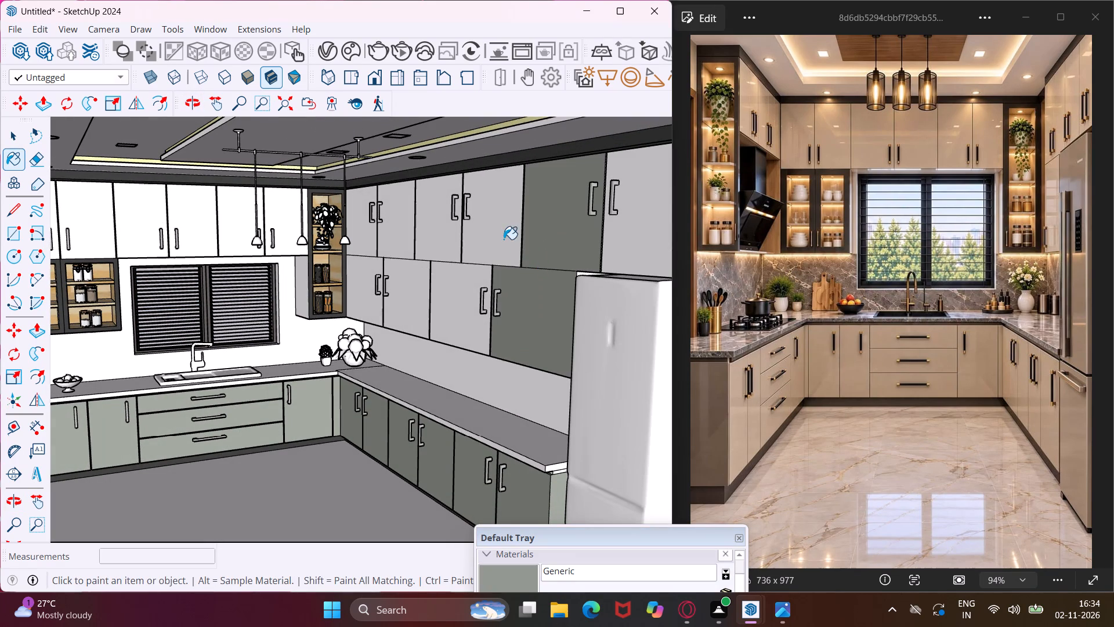
left_click(472, 280)
left_click(442, 233)
left_click(403, 297)
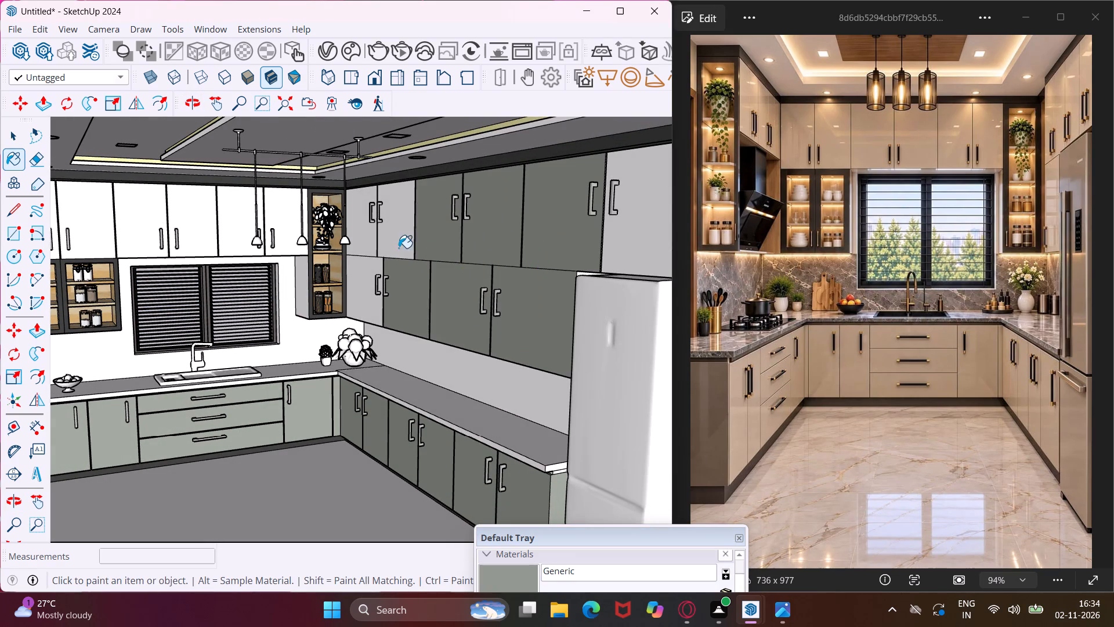
left_click(399, 235)
left_click(367, 245)
left_click(357, 272)
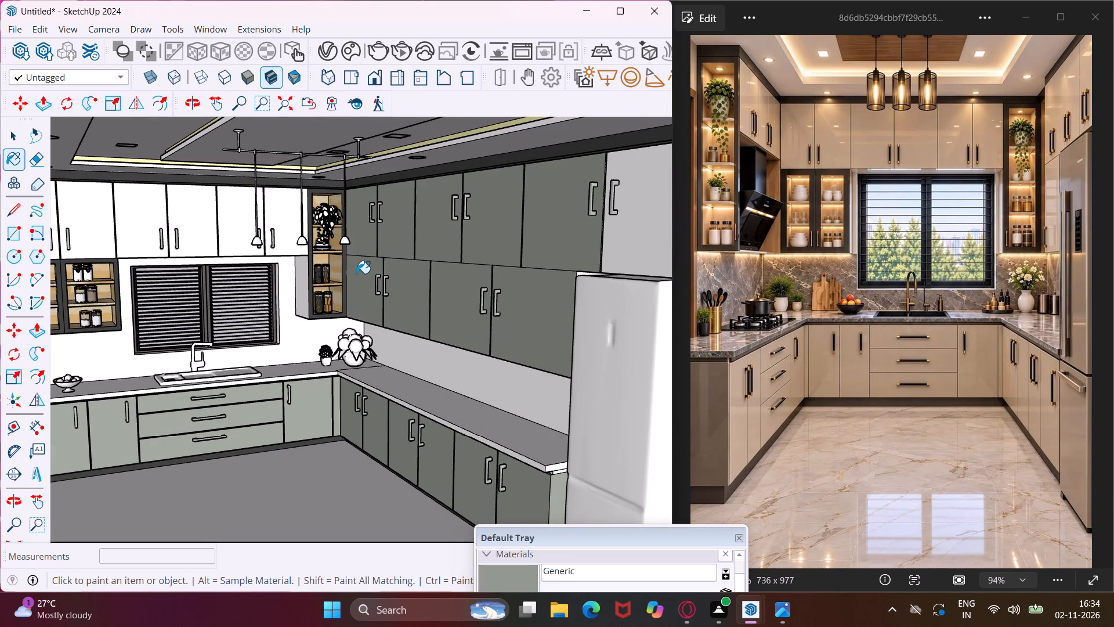
scroll(357, 273, "down", 1)
left_click(598, 235)
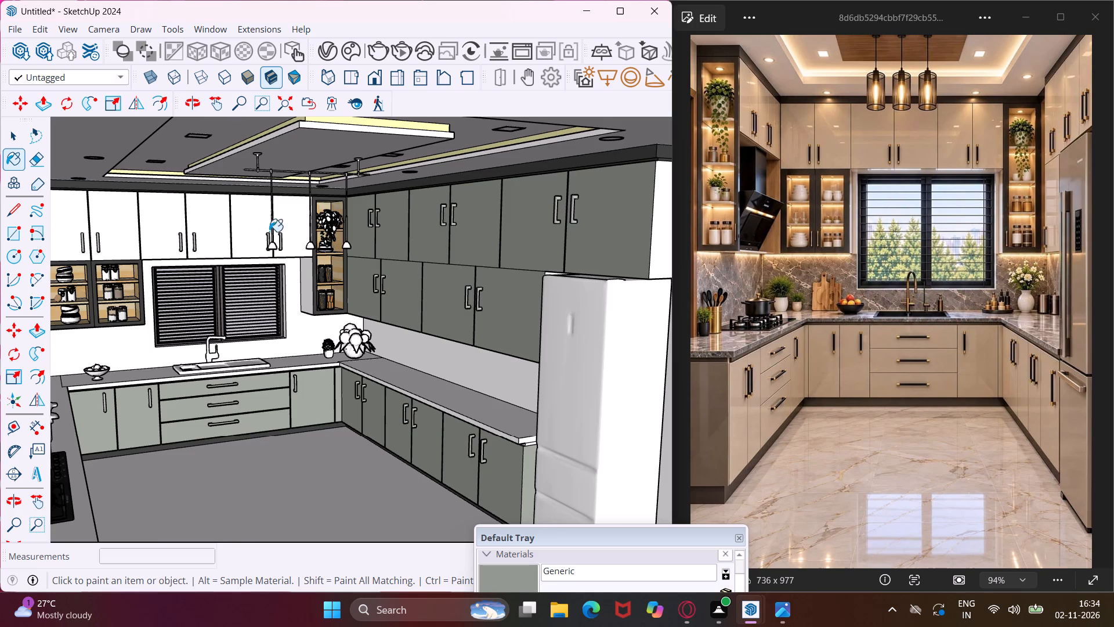
Paint the three back-wall wall-cabinet doors nearest the fridge-side open shelf unit with the Generic material.
scroll(249, 227, "up", 8)
left_click(244, 226)
left_click(201, 228)
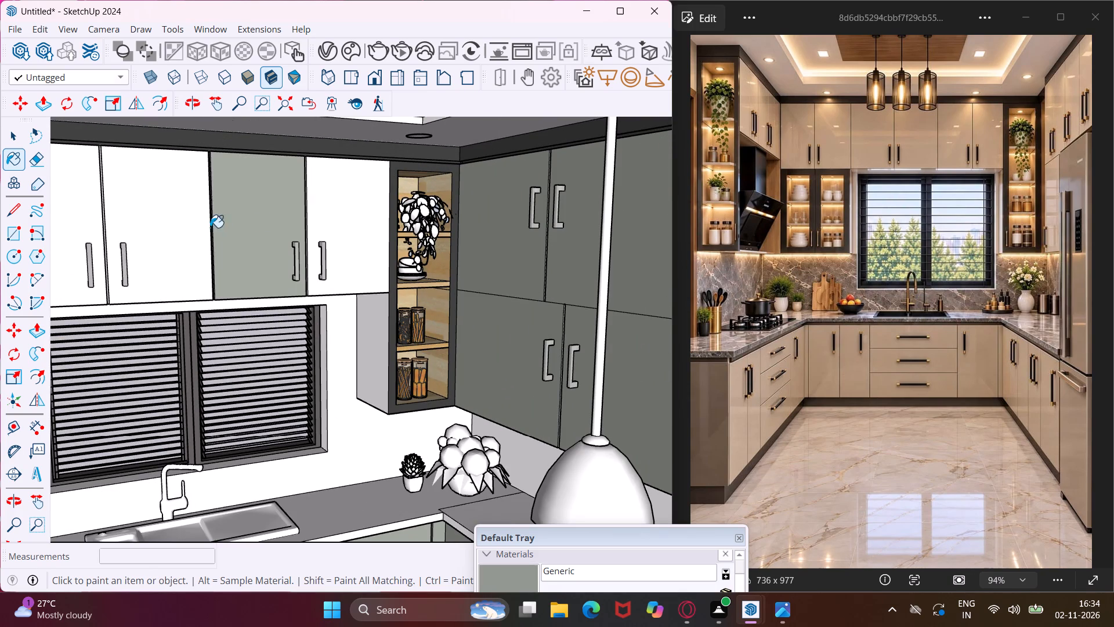
left_click(341, 220)
scroll(289, 235, "down", 4)
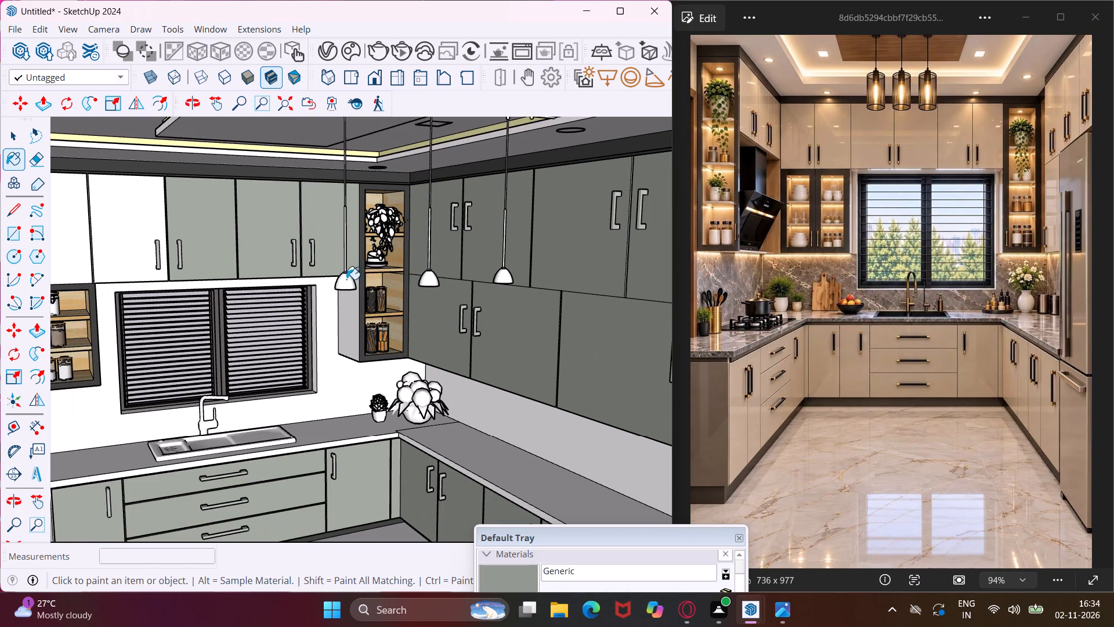
Paint the window-facing side panel of the fridge-side open shelf unit and the underside of the back-wall wall cabinets with Generic.
scroll(358, 325, "up", 6)
left_click(342, 306)
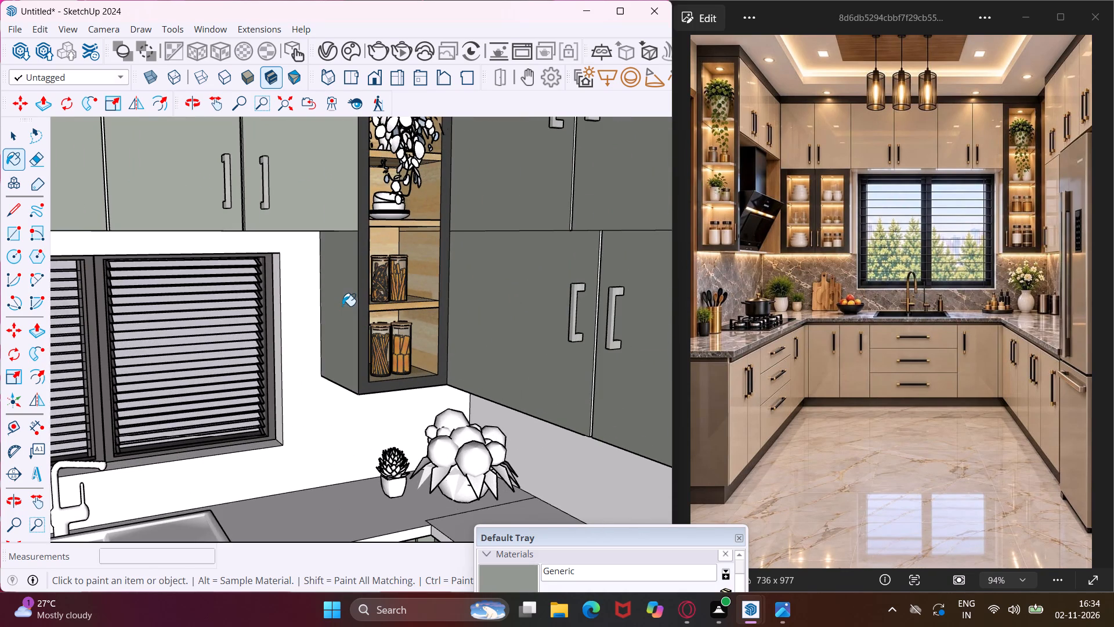
middle_click_drag(342, 305, 426, 180)
left_click(325, 223)
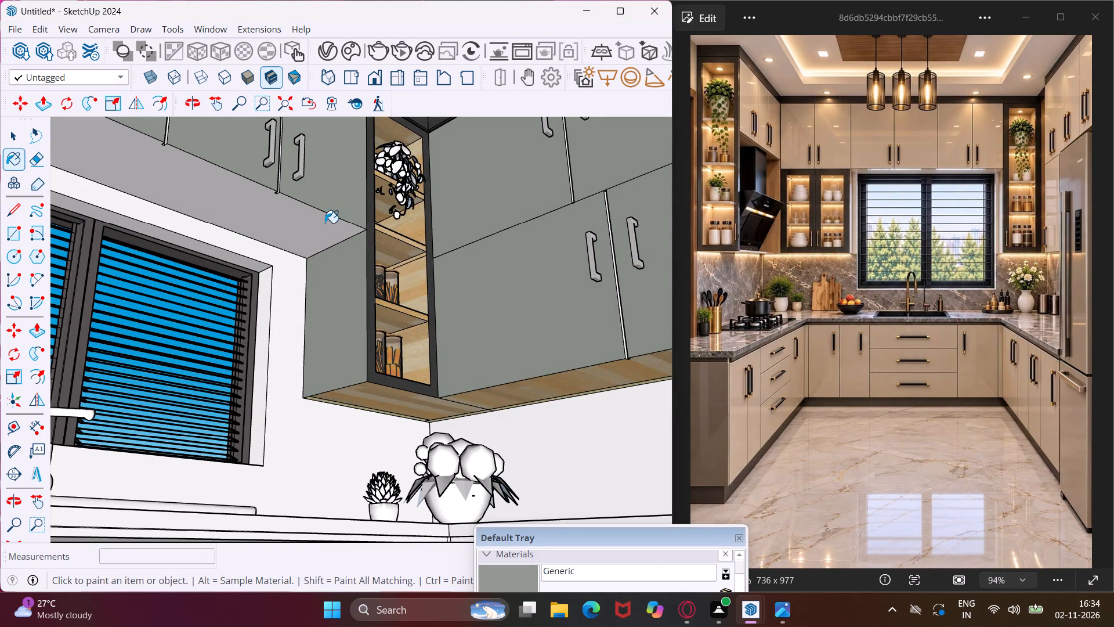
middle_click_drag(325, 224, 256, 301)
scroll(317, 212, "down", 2)
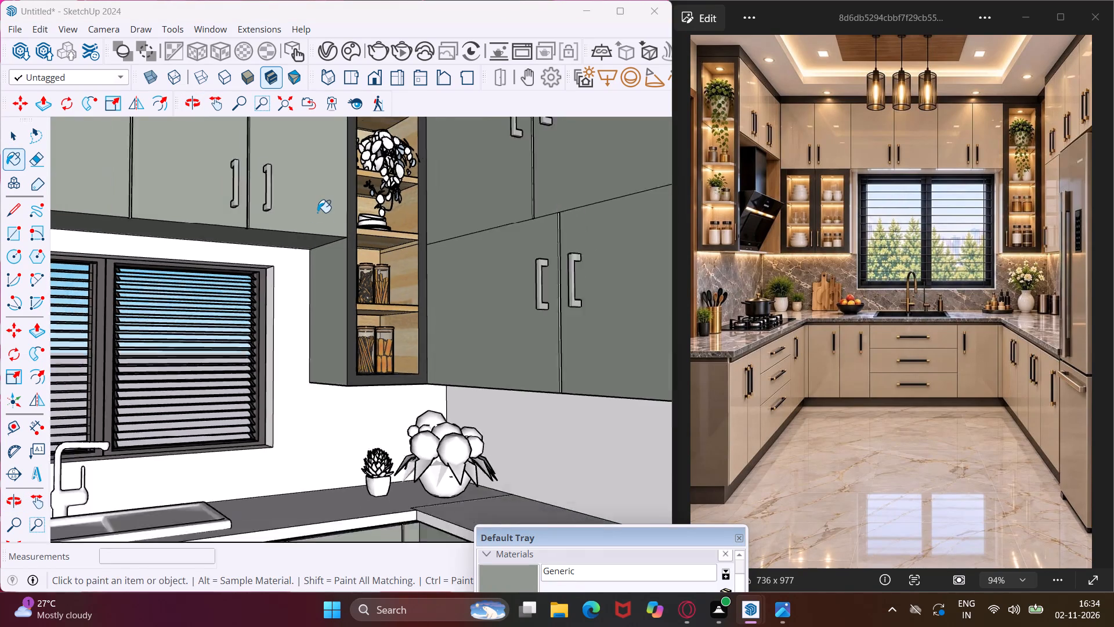
Paint the cooktop-side wall cabinet doors around the range hood, through to the back corner, with the Generic material.
scroll(317, 212, "down", 12)
middle_click_drag(317, 212, 202, 242)
scroll(34, 163, "up", 6)
left_click(66, 154)
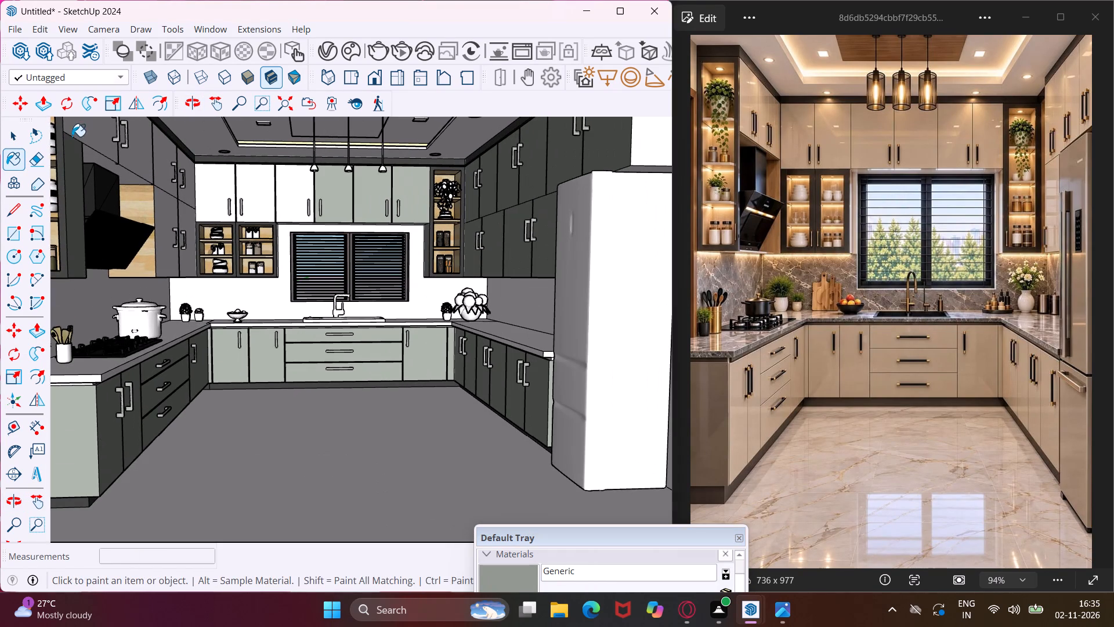
left_click(77, 129)
left_click(132, 154)
scroll(130, 181, "up", 2)
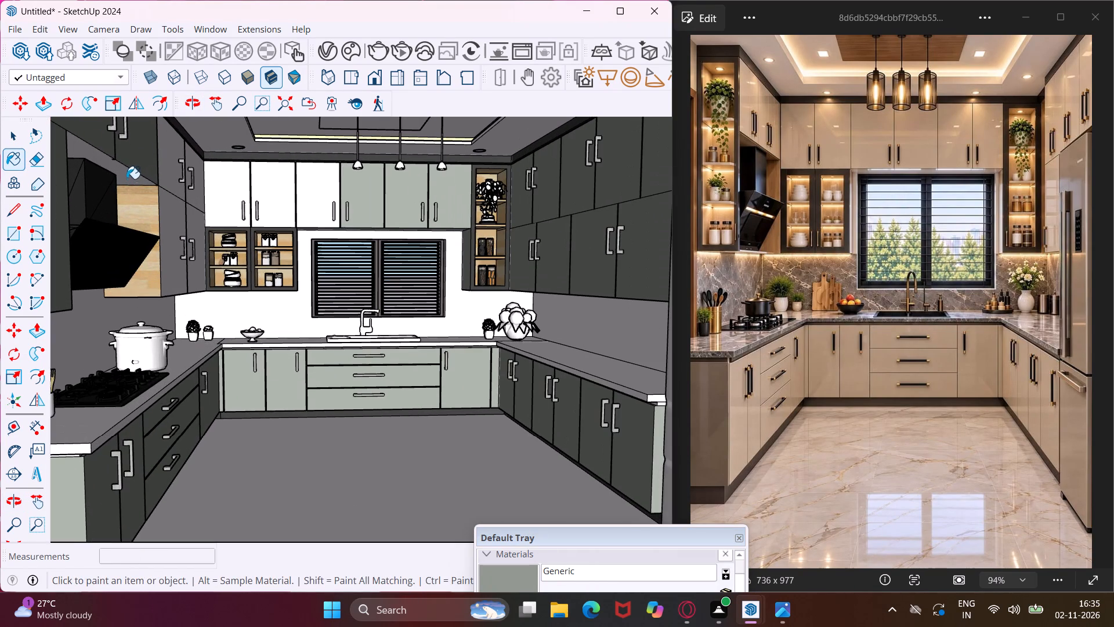
left_click(125, 178)
left_click(169, 176)
left_click(168, 207)
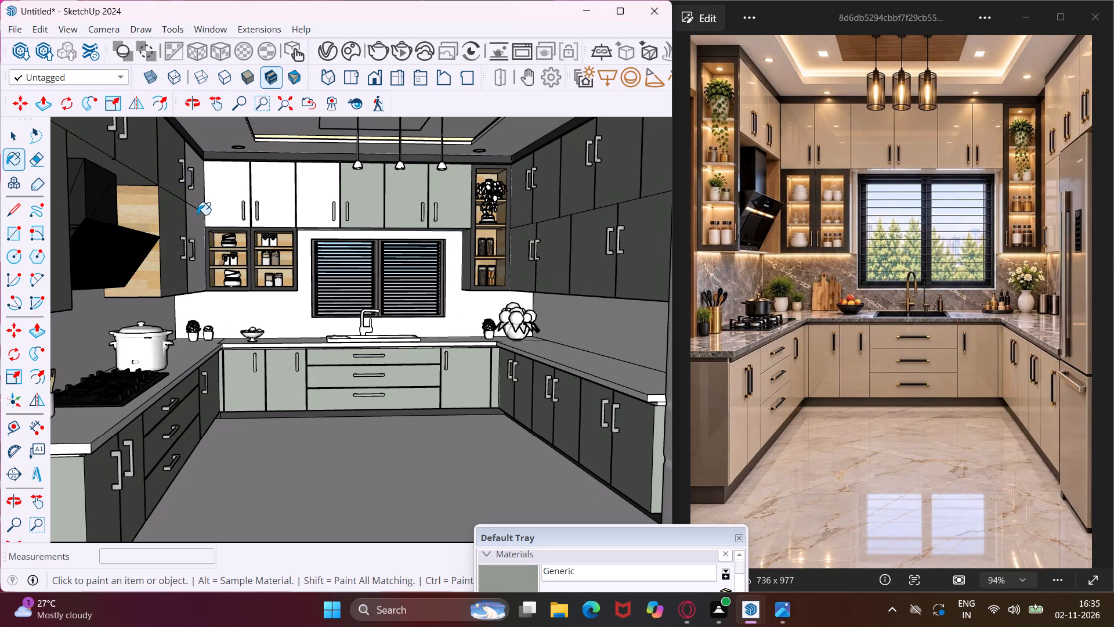
left_click(197, 215)
left_click(198, 193)
Paint the three remaining white back-wall wall-cabinet doors on the cooktop side with the Generic material.
left_click(227, 183)
left_click(256, 186)
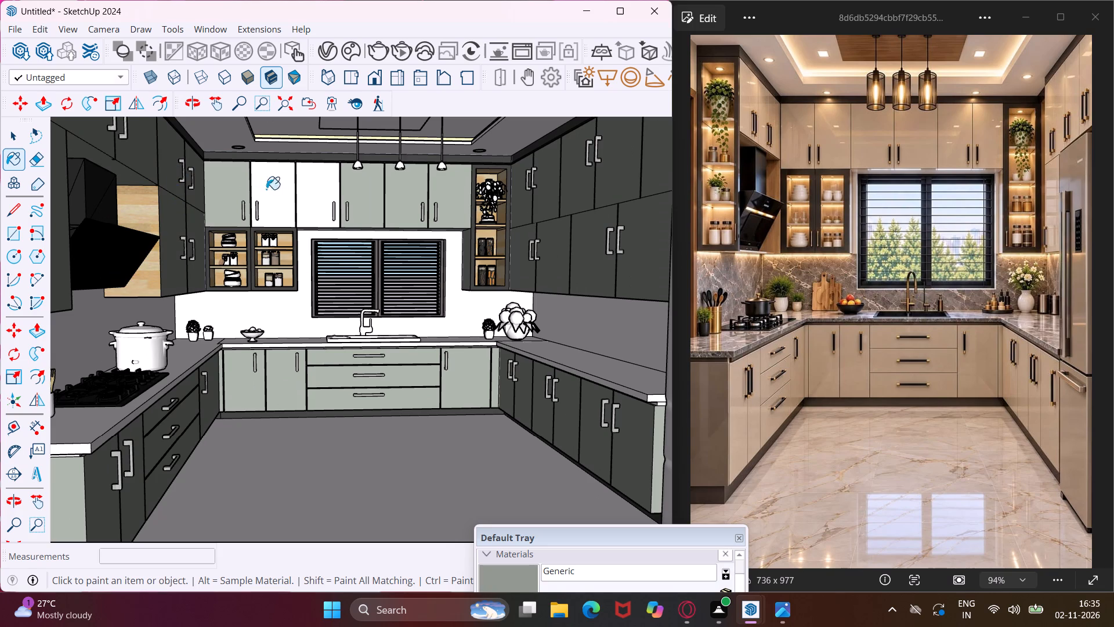
left_click(327, 179)
Paint the window-facing side panel of the back-wall display cabinets with the Generic material.
scroll(324, 206, "up", 10)
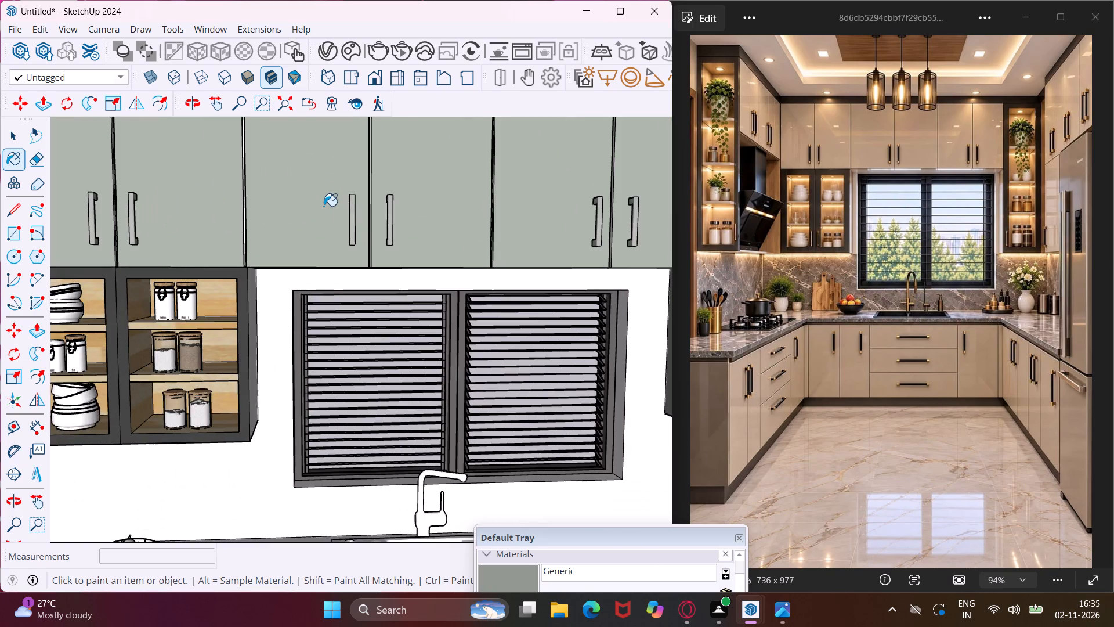
middle_click_drag(324, 206, 326, 127)
scroll(296, 260, "up", 3)
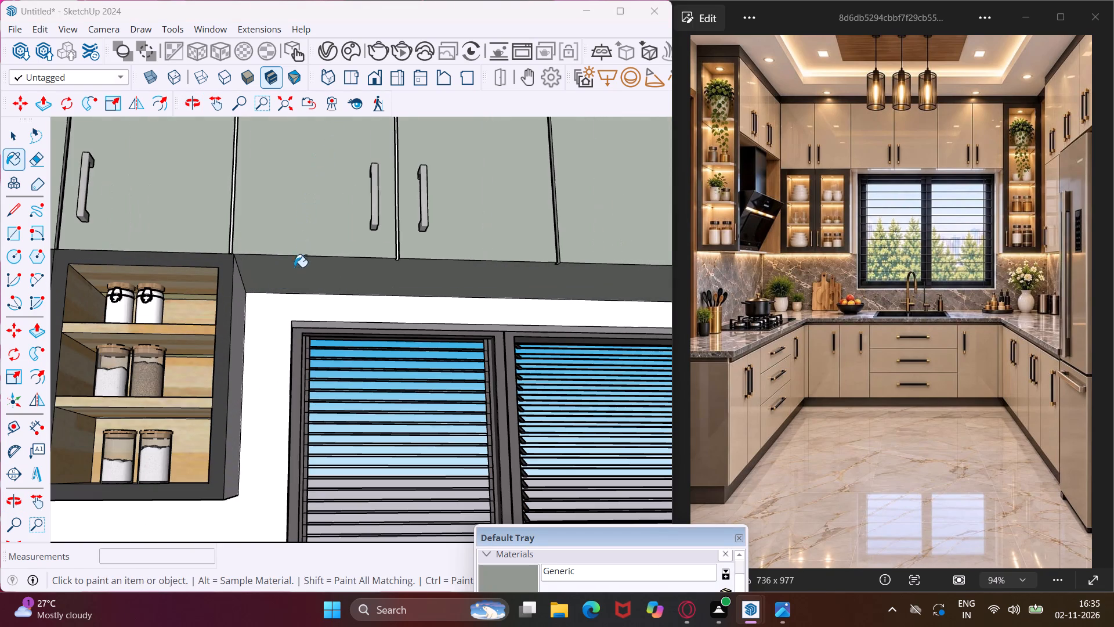
left_click(235, 326)
middle_click_drag(245, 315, 151, 347)
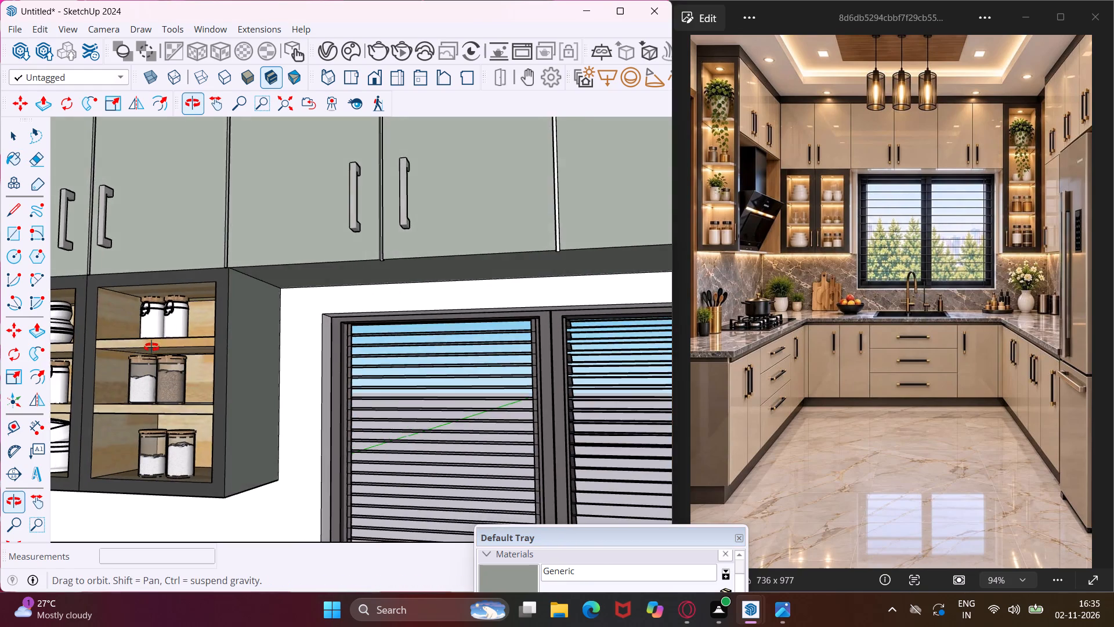
middle_click_drag(151, 347, 277, 327)
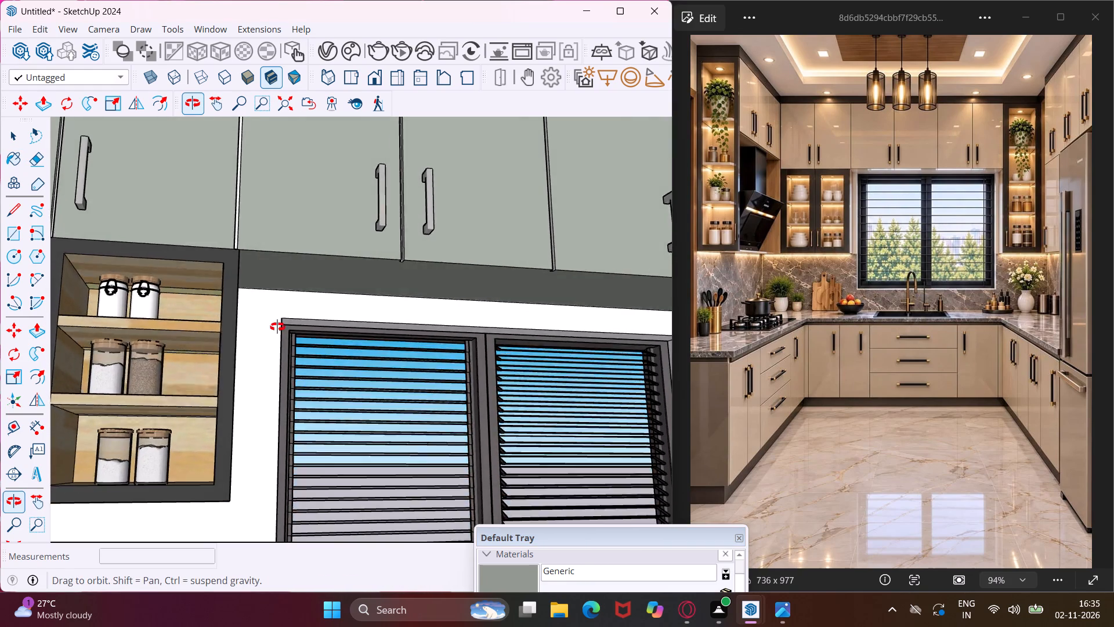
middle_click_drag(277, 327, 278, 385)
scroll(239, 312, "down", 10)
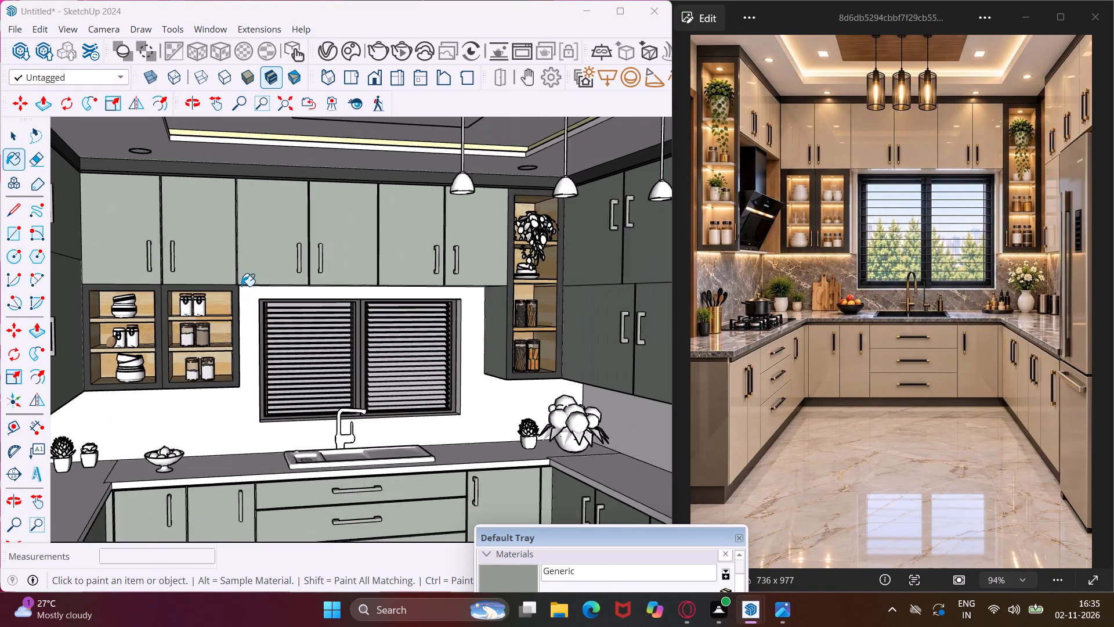
scroll(240, 283, "down", 9)
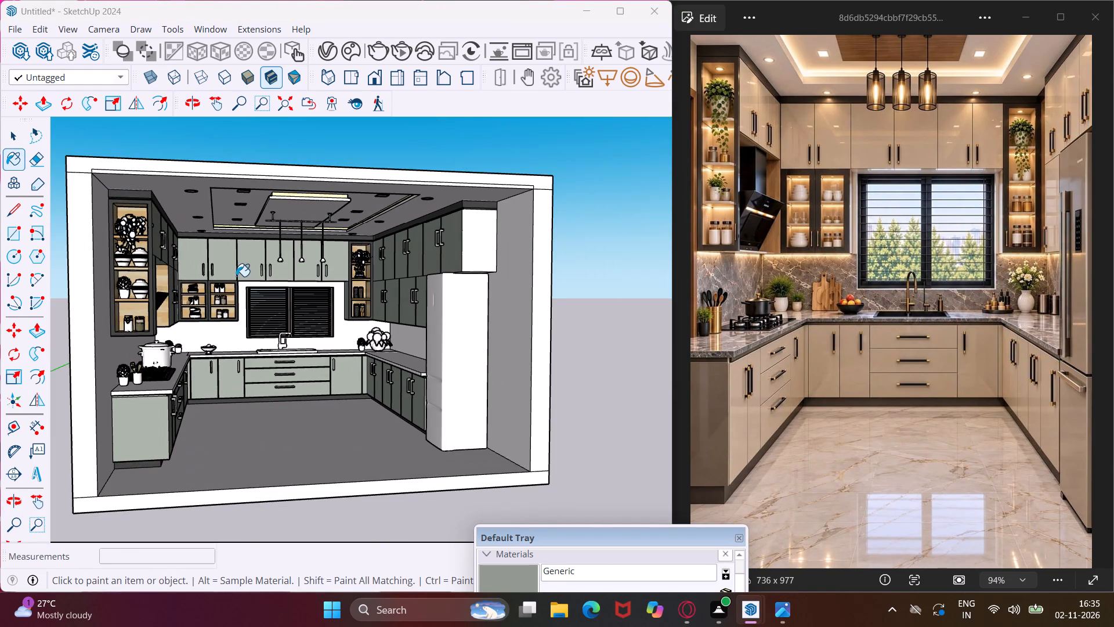
Paint the exposed end panel of the wall cabinet above the refrigerator with the Generic material.
scroll(473, 259, "up", 3)
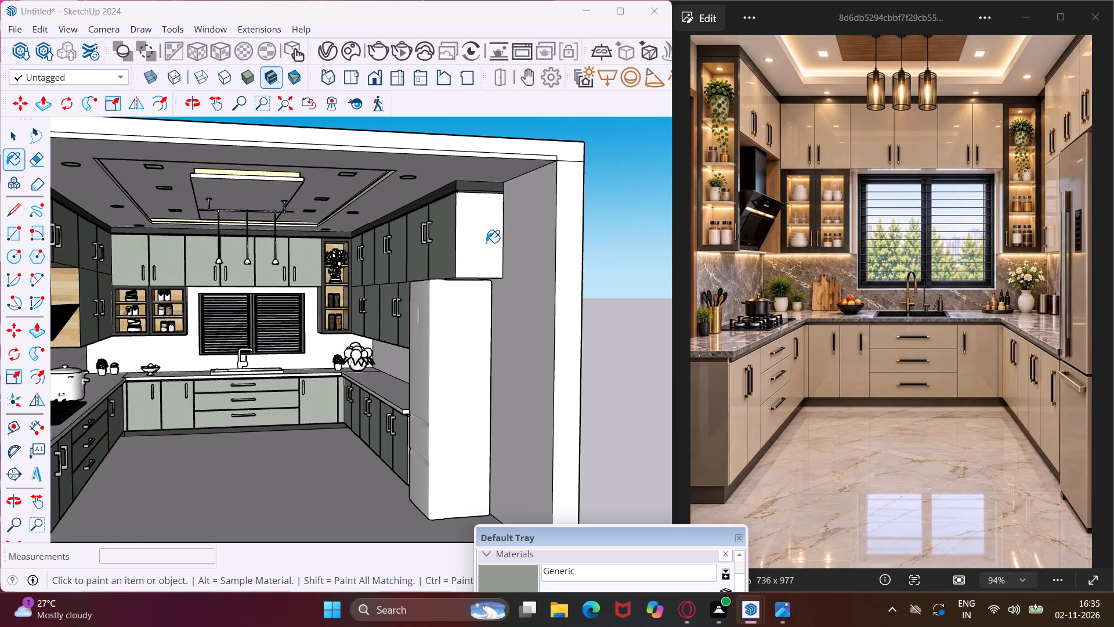
left_click(486, 243)
Paint the front and end faces of the recessed strip beneath the fridge-side countertop with Color M07.
scroll(423, 460, "up", 9)
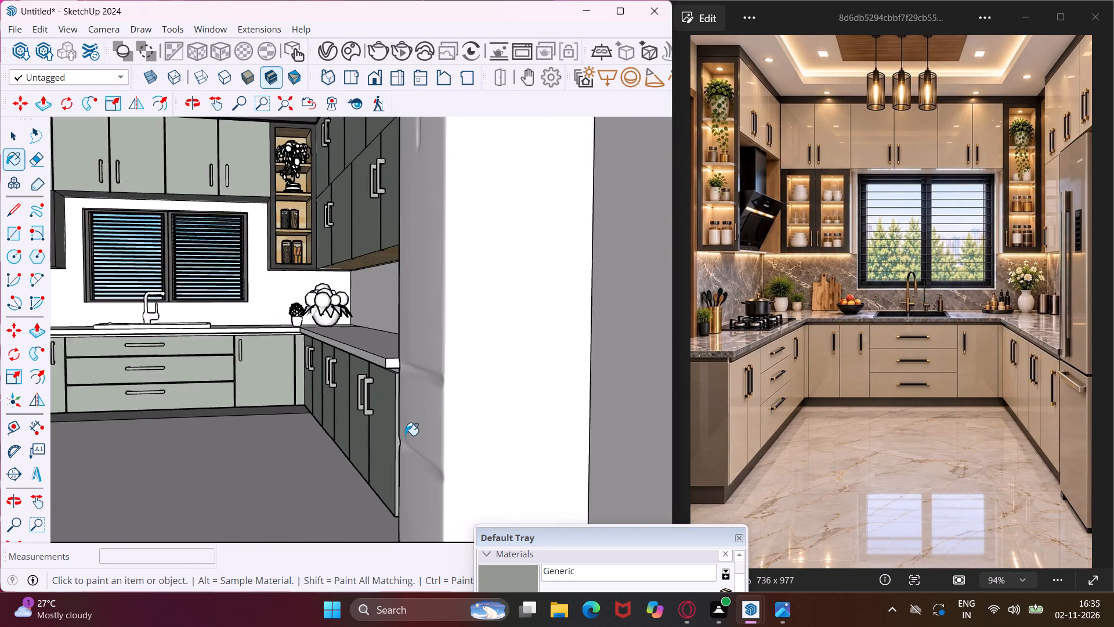
scroll(405, 435, "up", 4)
middle_click_drag(370, 418, 453, 407)
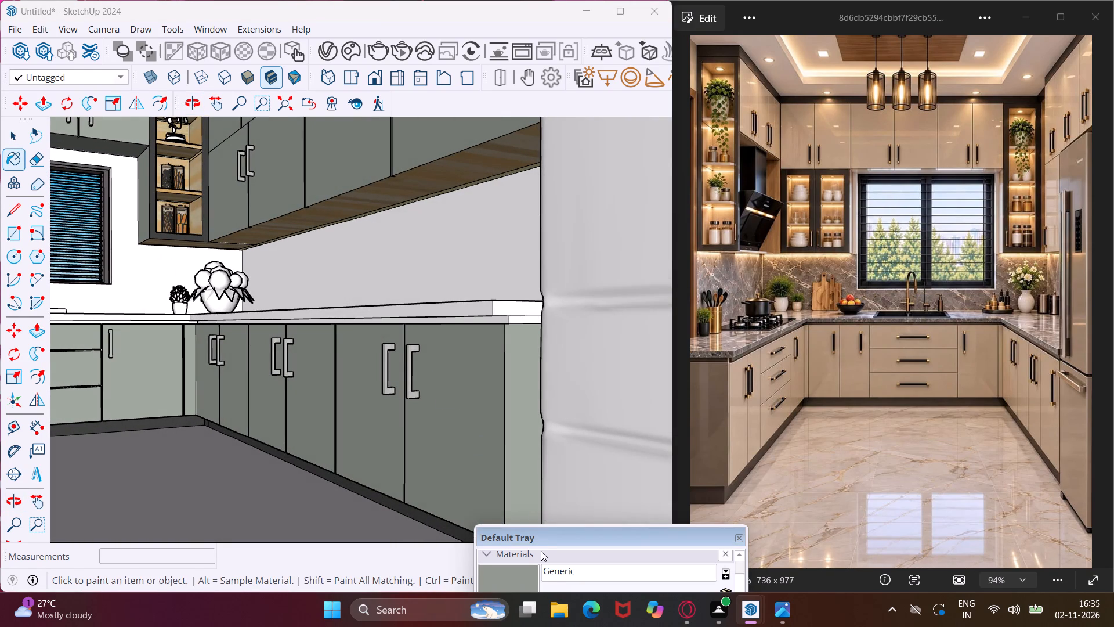
left_click_drag(543, 556, 549, 519)
left_click_drag(495, 544, 521, 439)
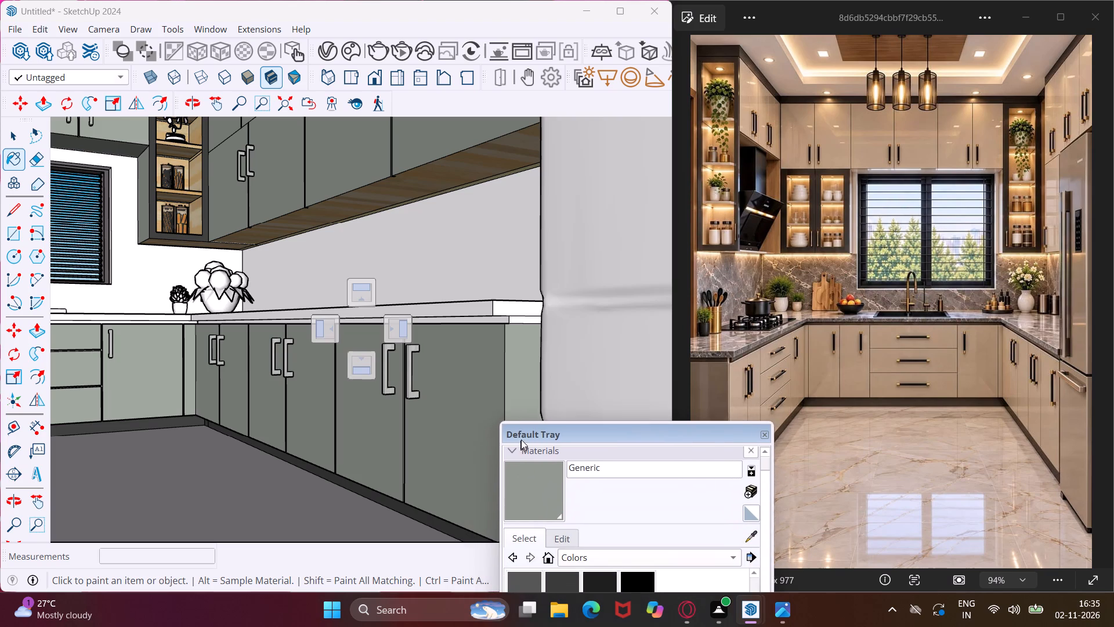
left_click_drag(521, 439, 529, 416)
left_click(557, 561)
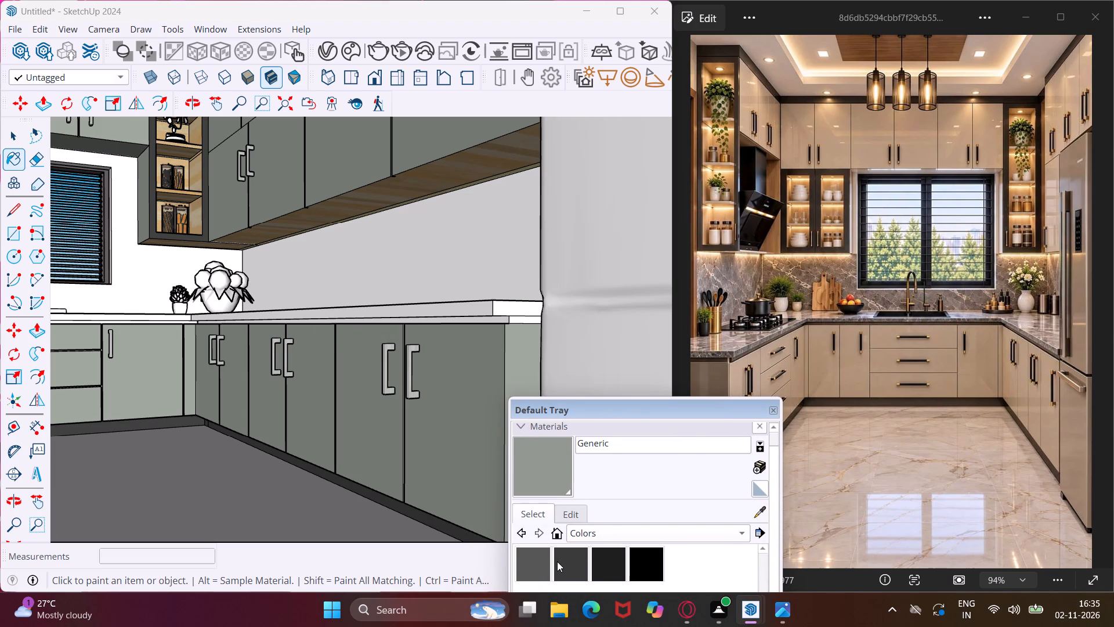
scroll(495, 320, "up", 10)
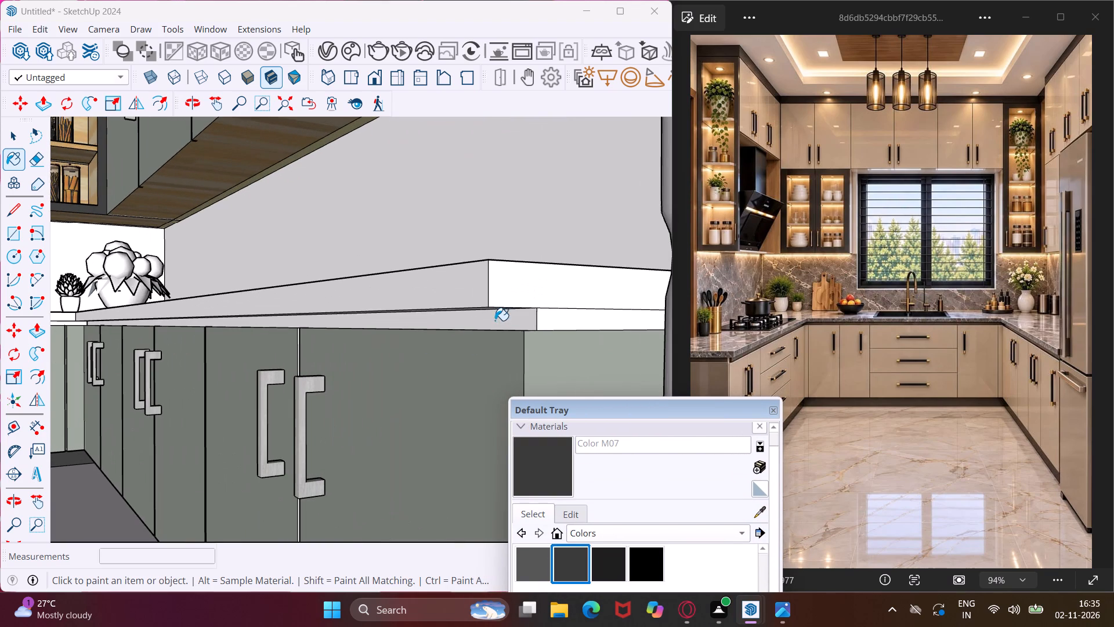
left_click(502, 322)
left_click(540, 321)
scroll(474, 325, "down", 4)
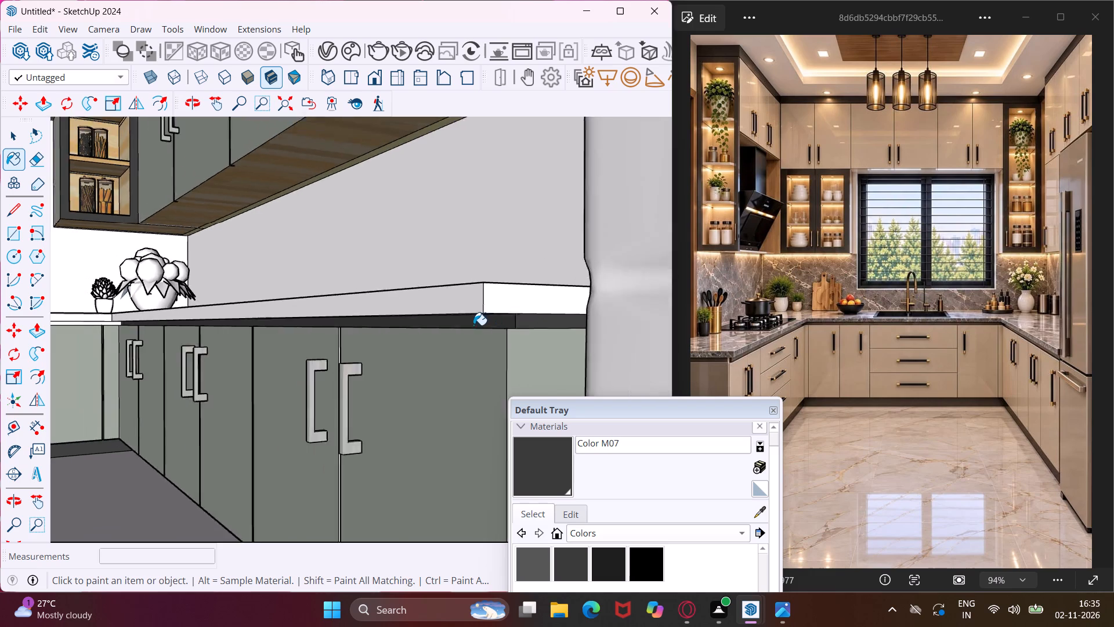
Paint the recessed strip beneath the back-wall countertop and its small end face at the fridge-side corner with Color M07.
scroll(473, 325, "down", 13)
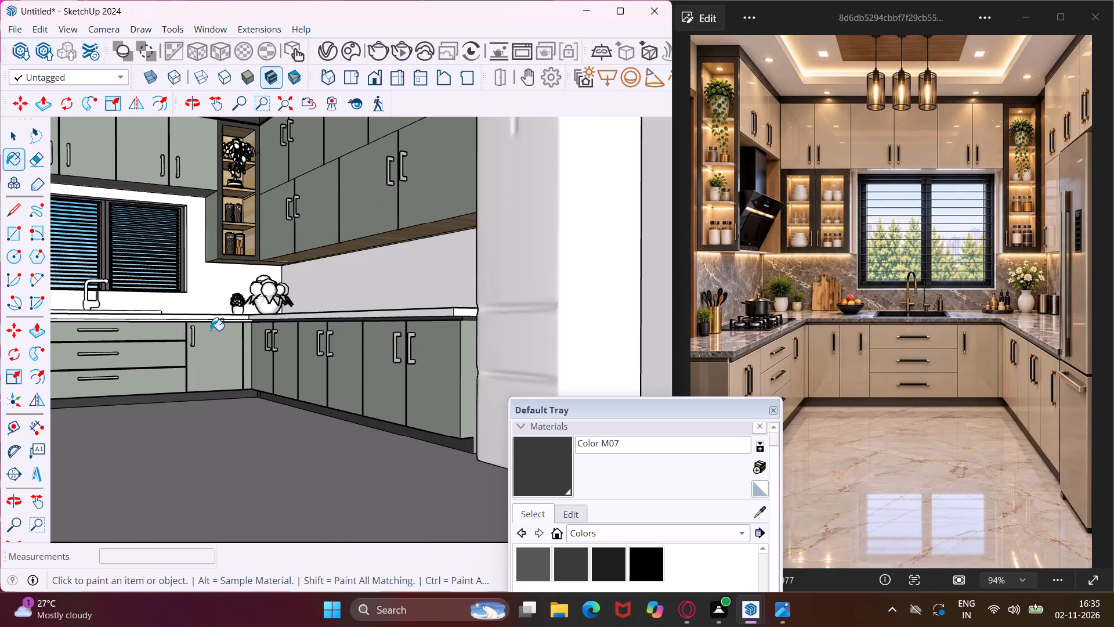
scroll(208, 316, "up", 5)
scroll(227, 330, "up", 17)
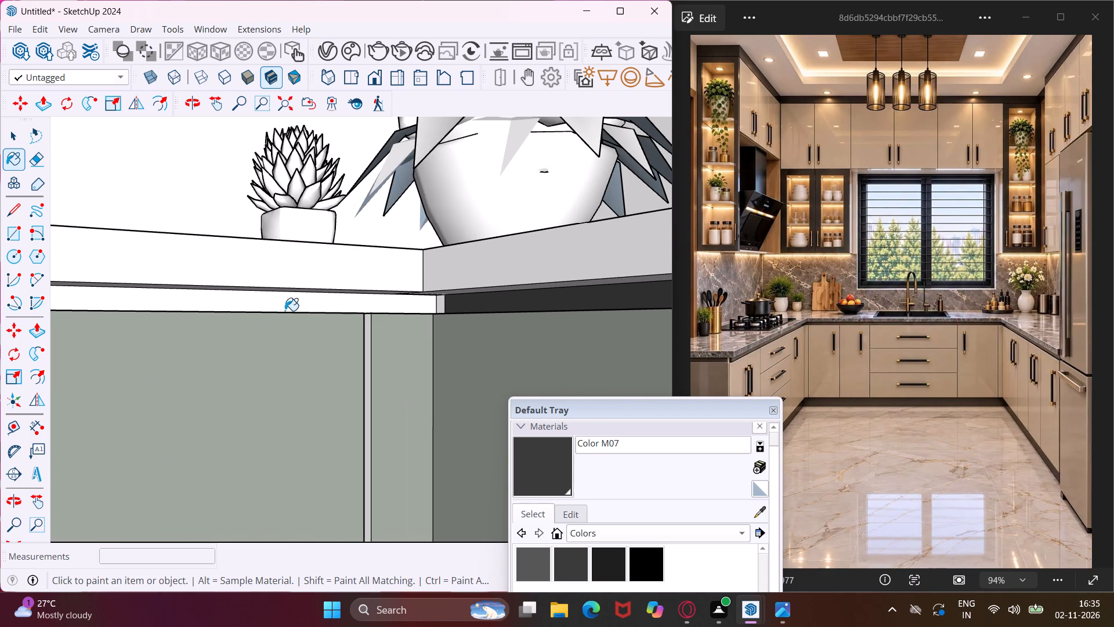
left_click(287, 309)
scroll(448, 328, "up", 5)
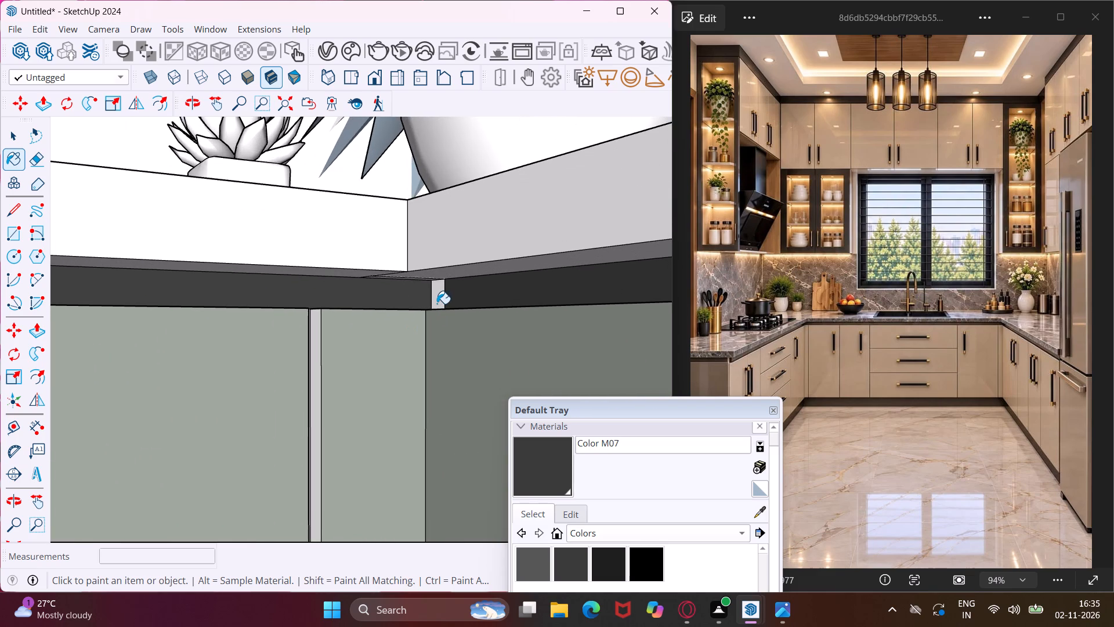
left_click(437, 304)
Paint the end and front faces of the recessed strip beneath the hob-side countertop with Color M07.
scroll(335, 301, "down", 15)
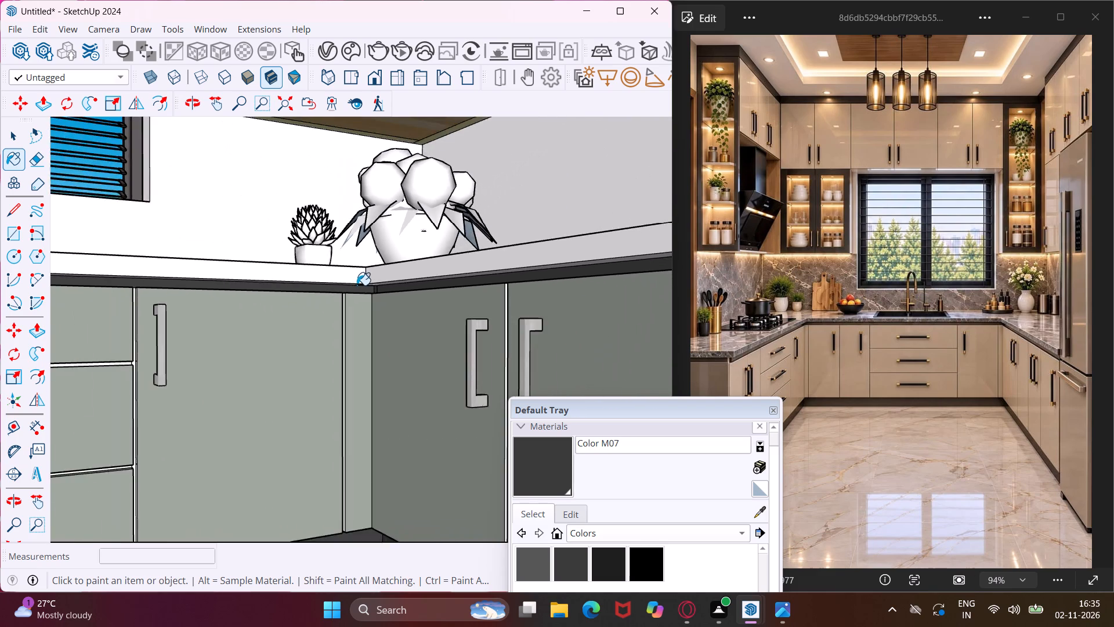
scroll(357, 285, "down", 19)
middle_click_drag(348, 286, 318, 296)
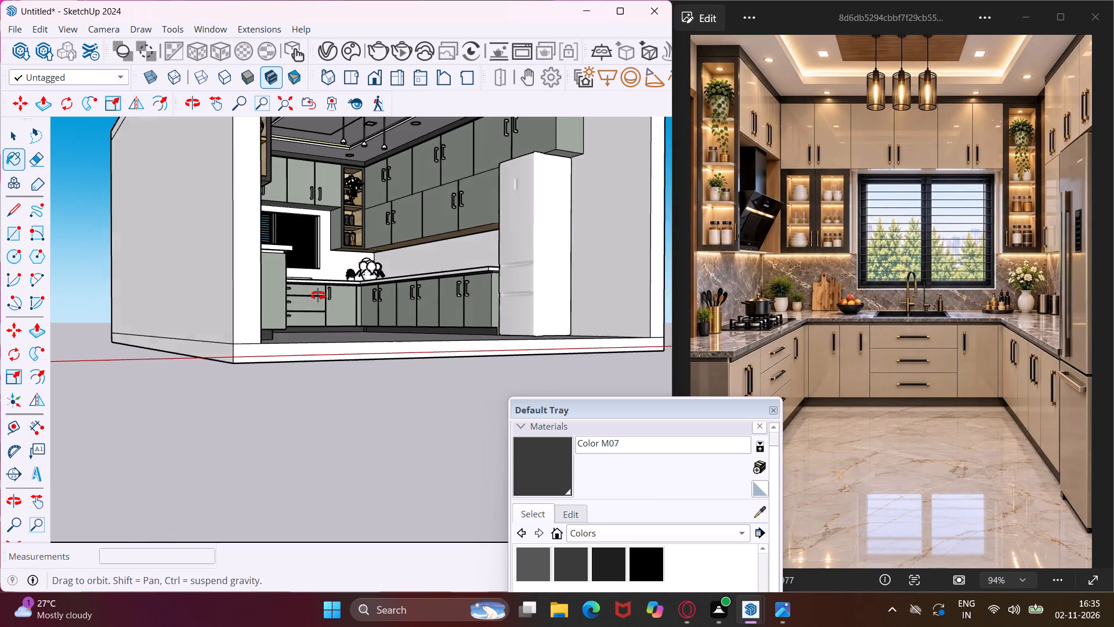
middle_click_drag(318, 296, 188, 329)
scroll(104, 300, "up", 11)
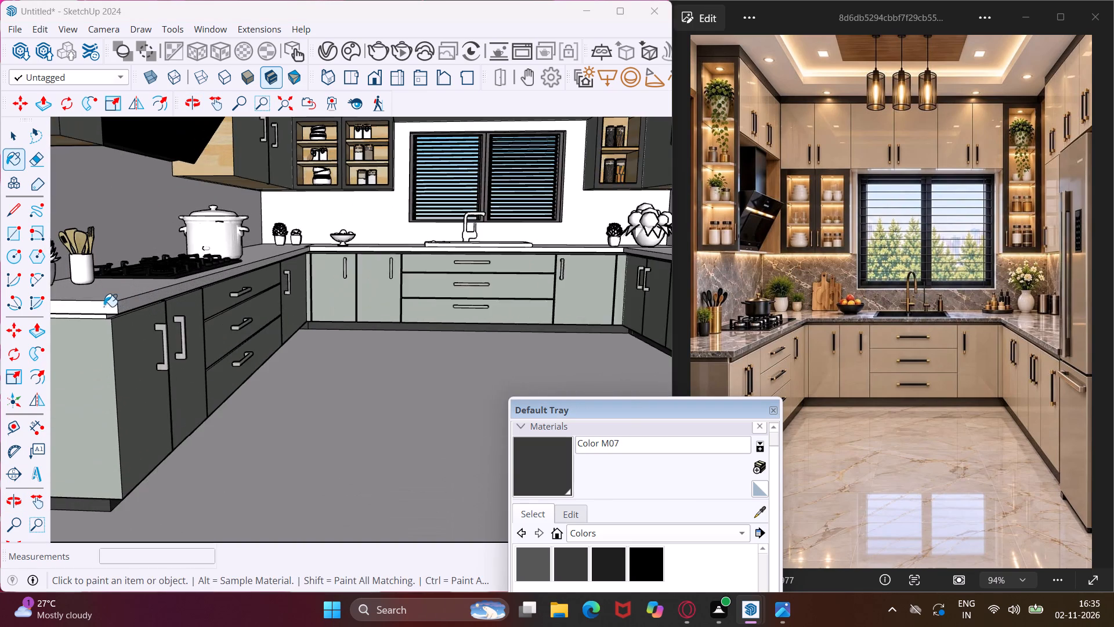
scroll(104, 320, "up", 12)
left_click(97, 310)
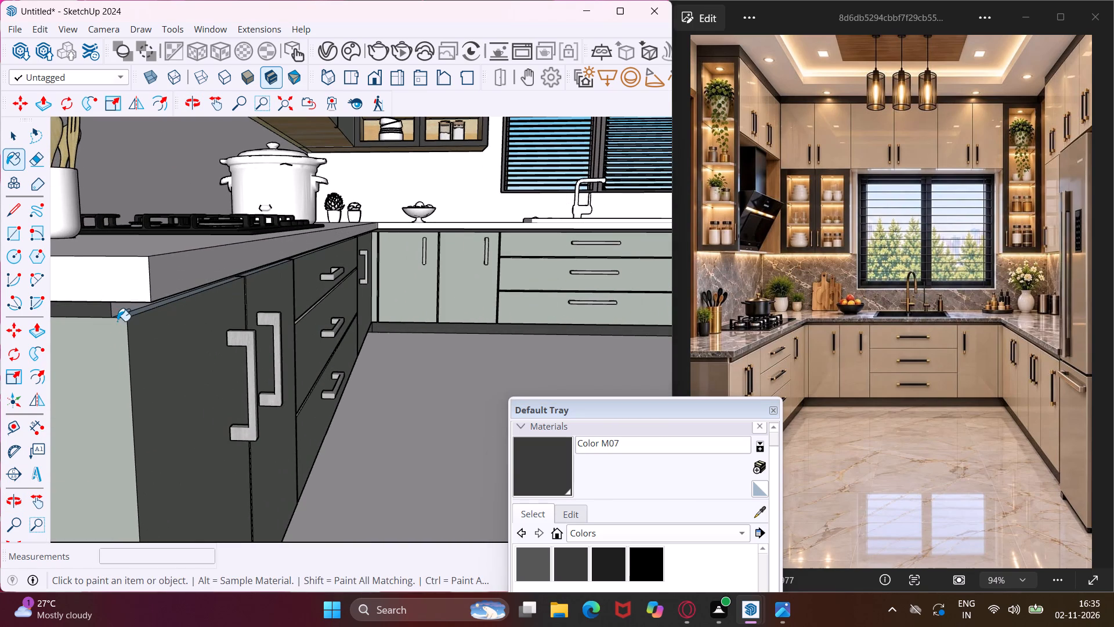
scroll(121, 319, "up", 7)
left_click(111, 304)
middle_click_drag(112, 305, 130, 242)
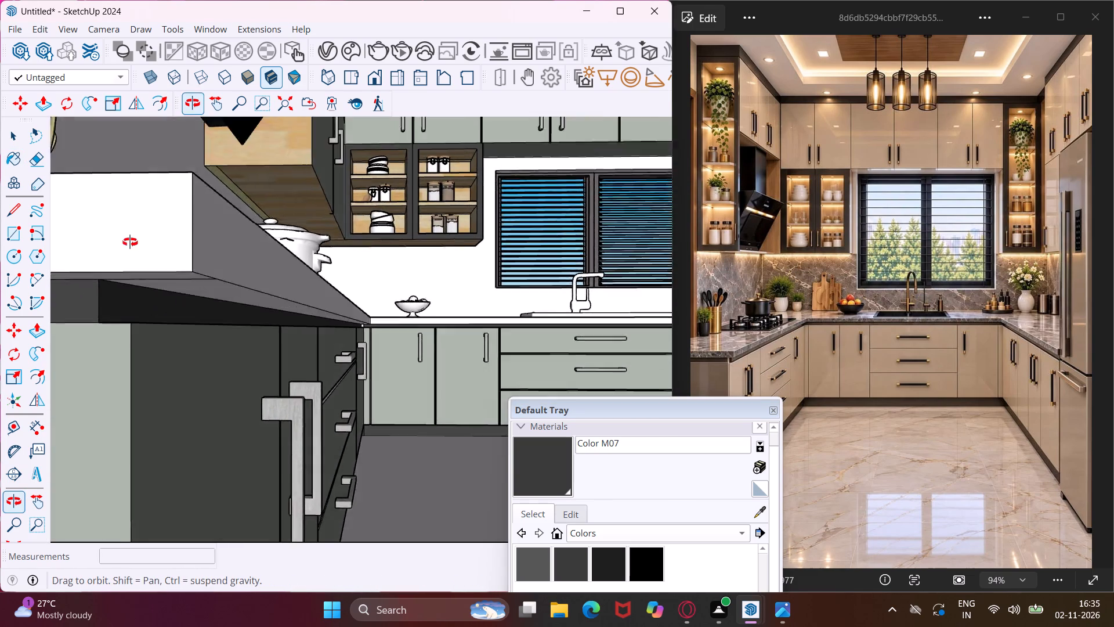
middle_click_drag(130, 242, 131, 241)
scroll(122, 322, "up", 3)
middle_click_drag(122, 322, 140, 348)
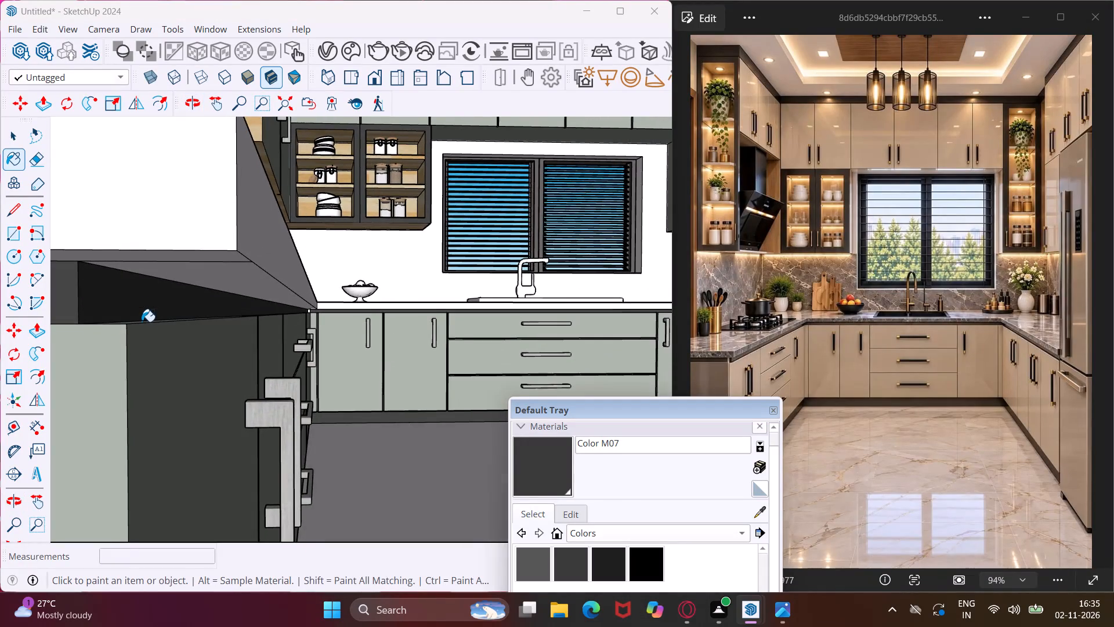
scroll(141, 318, "up", 6)
left_click(140, 330)
scroll(111, 330, "down", 5)
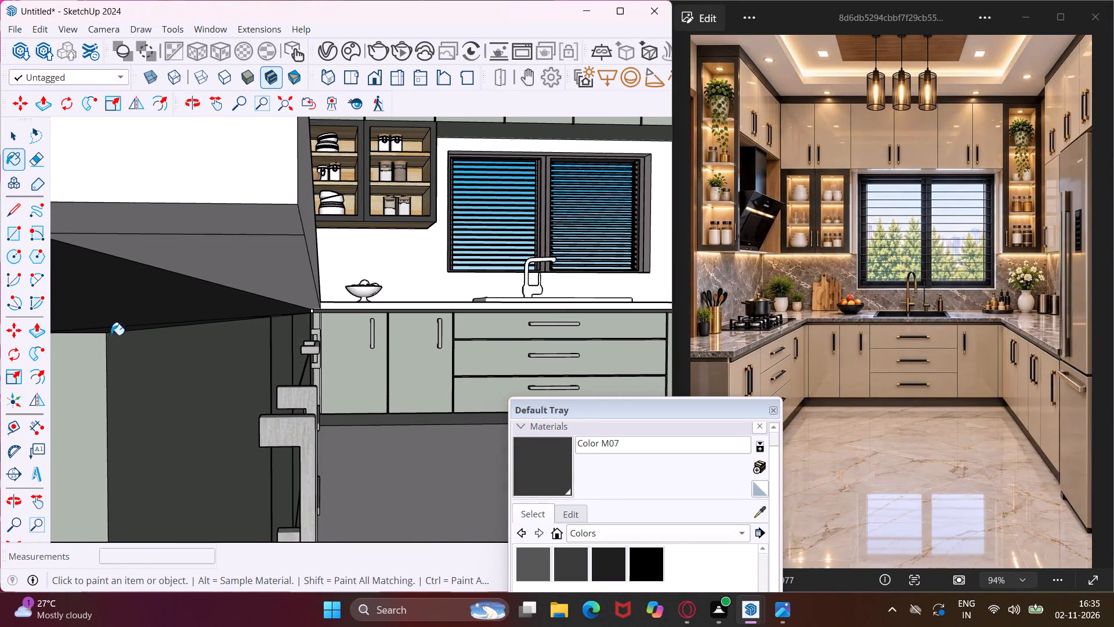
Paint the top edges of the hob-side base cabinet door and adjacent drawer front, just beneath the countertop, with Color M07.
middle_click_drag(285, 313, 164, 371)
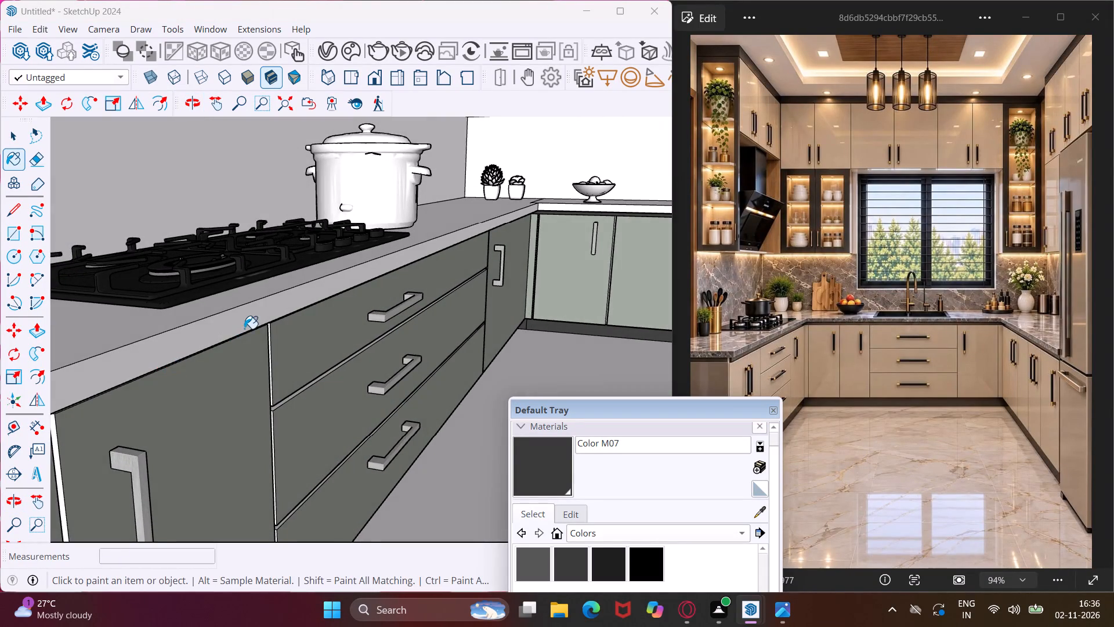
scroll(248, 327, "up", 17)
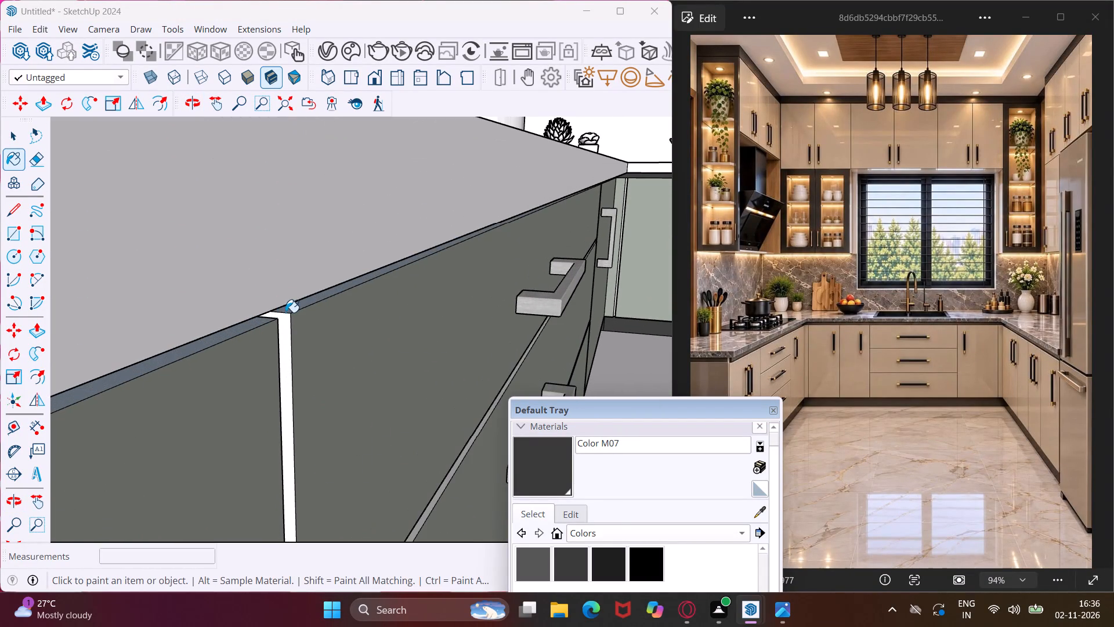
left_click(288, 310)
left_click(266, 319)
left_click(261, 322)
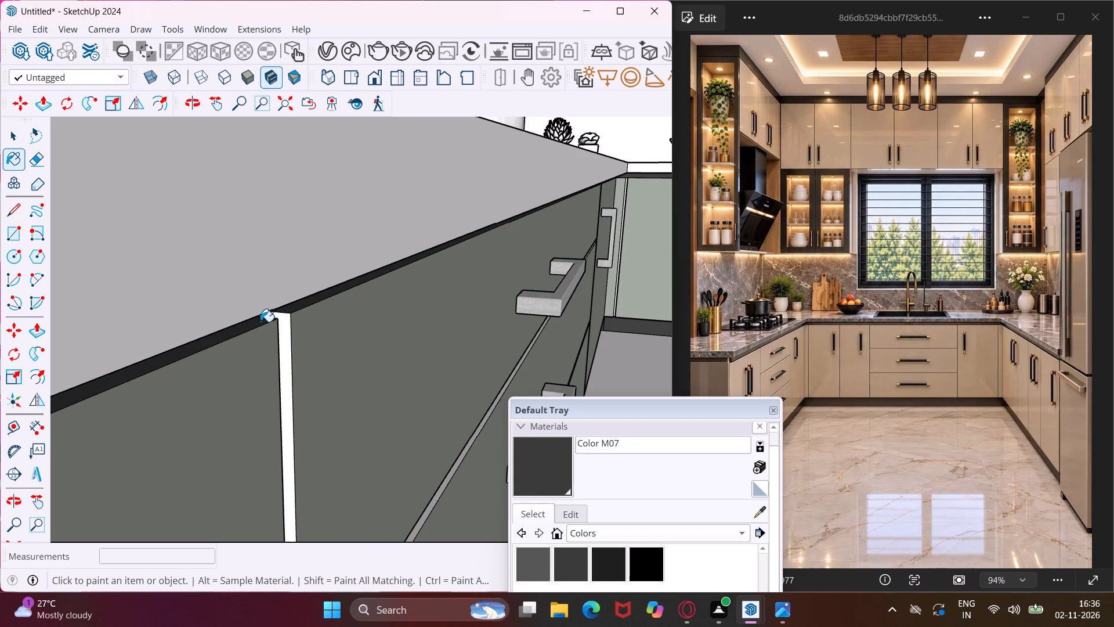
scroll(240, 330, "down", 14)
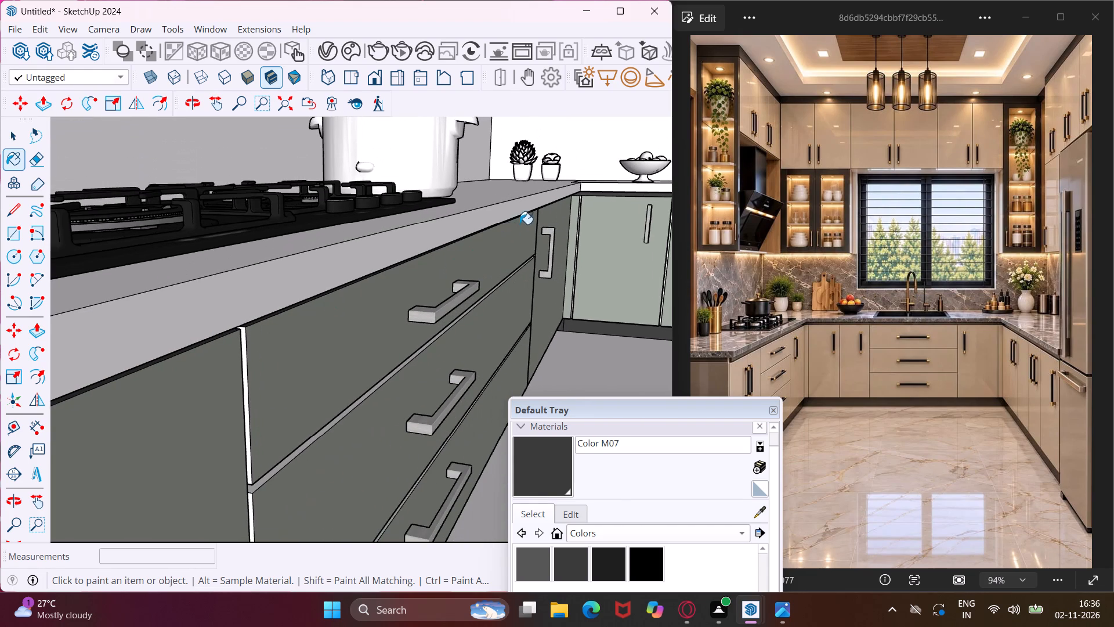
Paint the strip's small white end face at the hob-side inner corner and the corner door's top edge with Color M07.
scroll(549, 201, "up", 17)
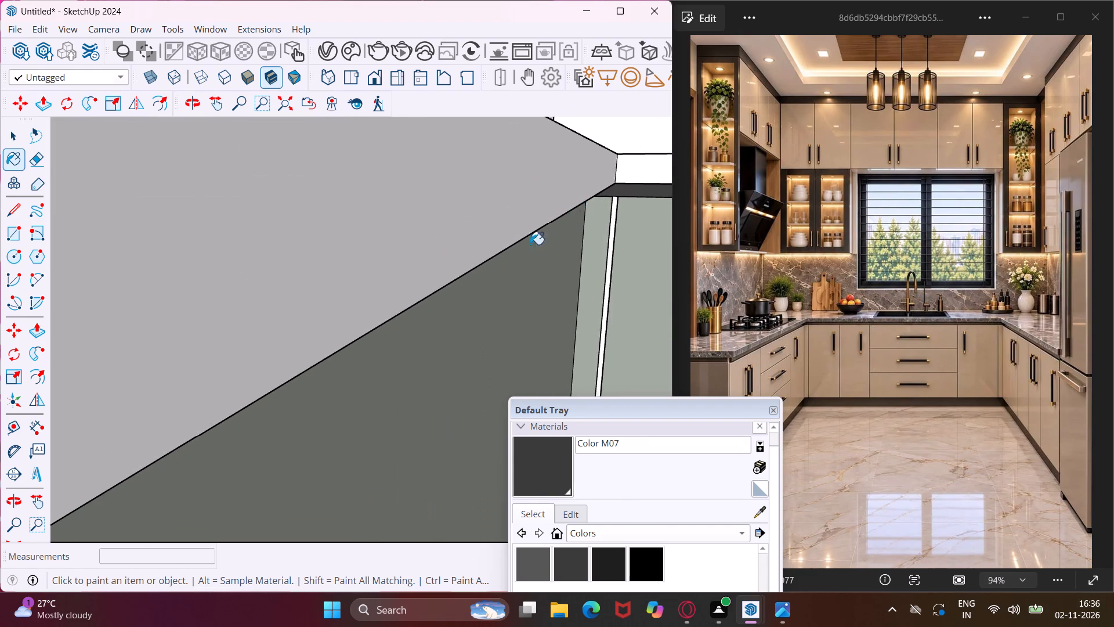
middle_click_drag(517, 249, 517, 210)
scroll(517, 210, "up", 4)
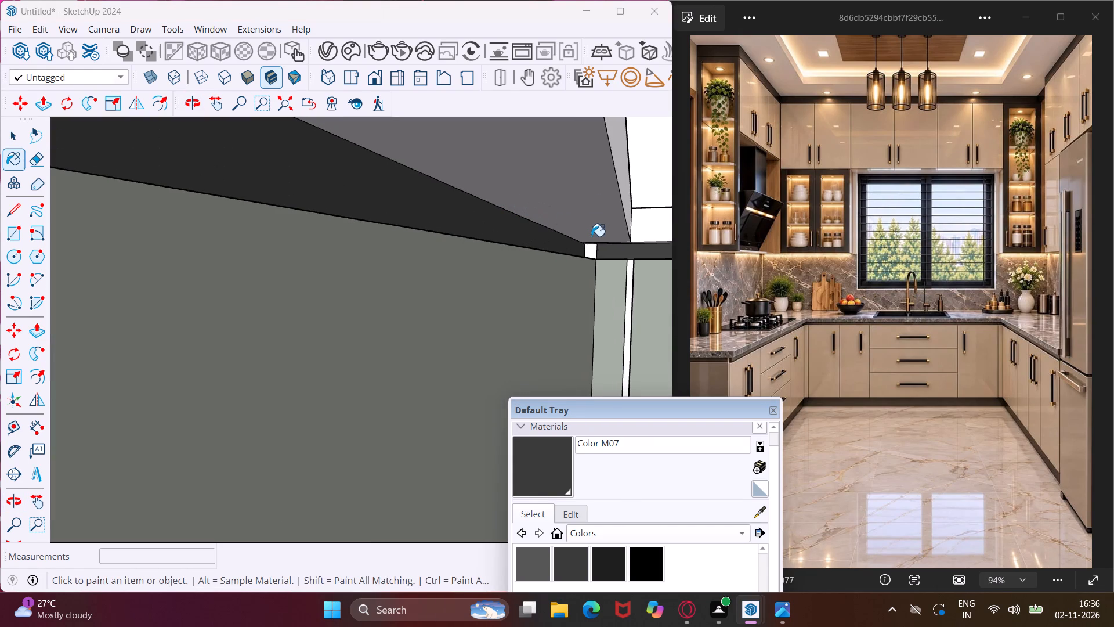
left_click(588, 248)
middle_click_drag(547, 254, 490, 291)
left_click(490, 273)
scroll(524, 240, "down", 3)
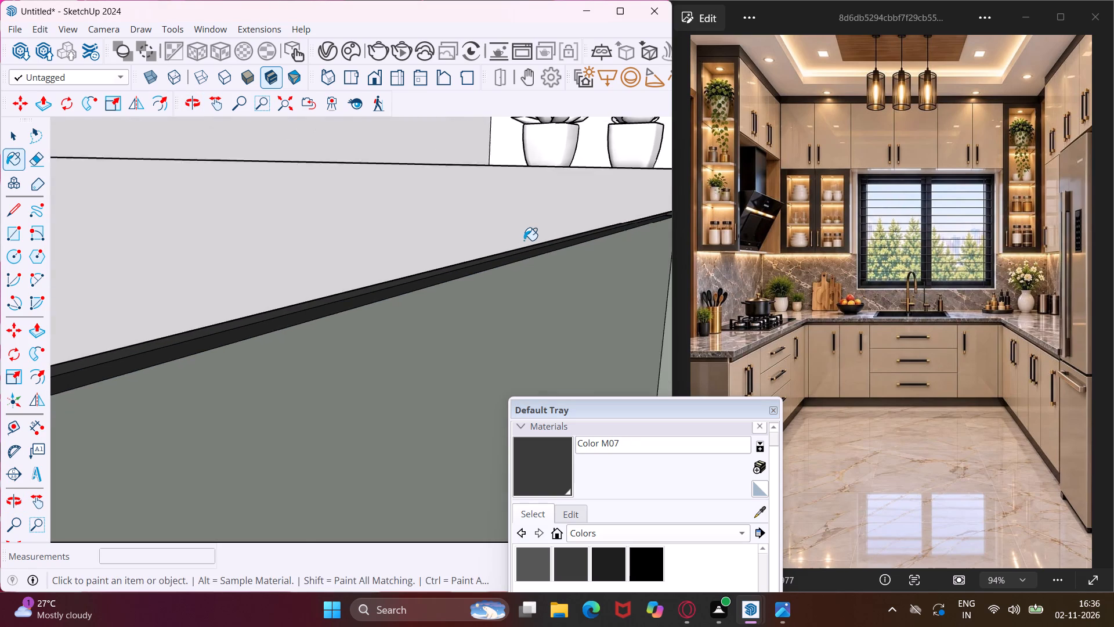
scroll(524, 240, "down", 12)
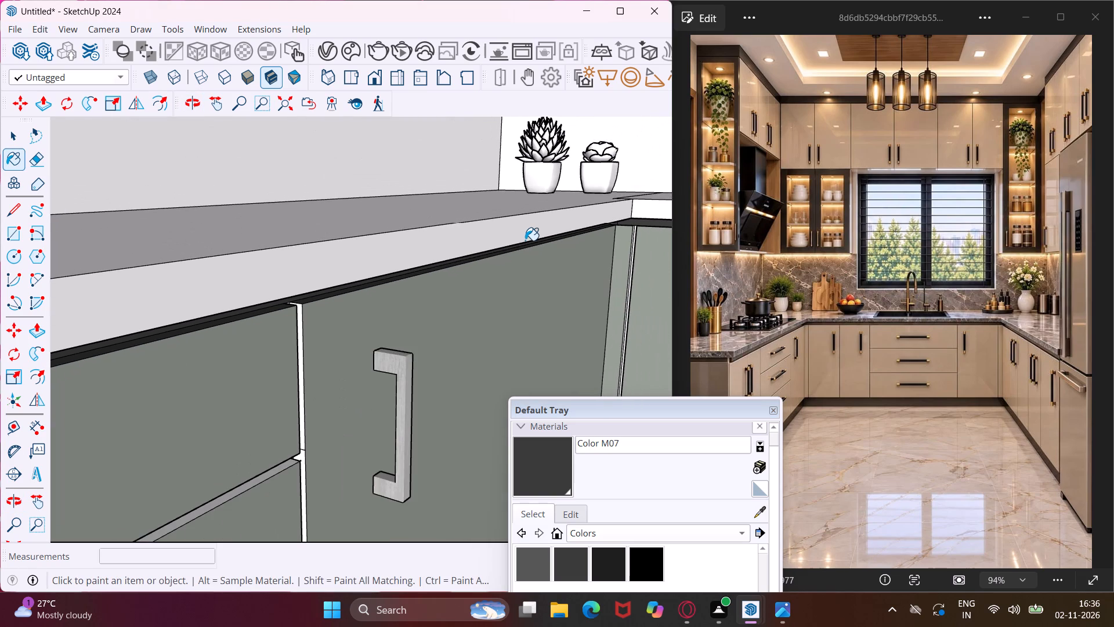
Paint the top edges of the corner filler pieces and first back-wall base door at the hob-side corner with Color M07.
scroll(646, 225, "up", 19)
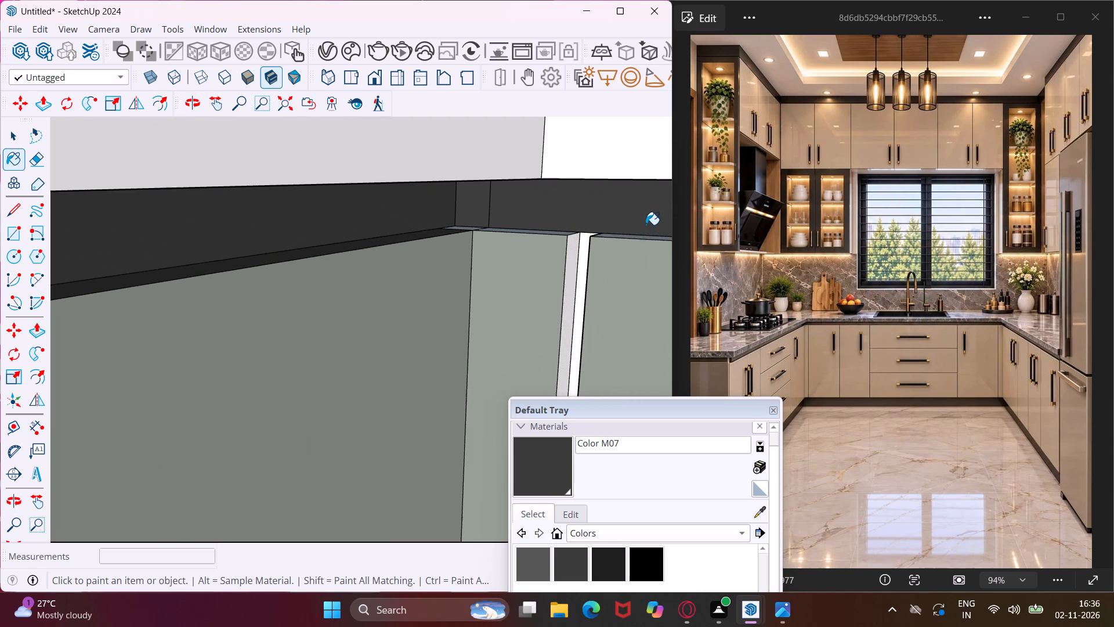
middle_click_drag(630, 240, 606, 290)
scroll(550, 252, "up", 3)
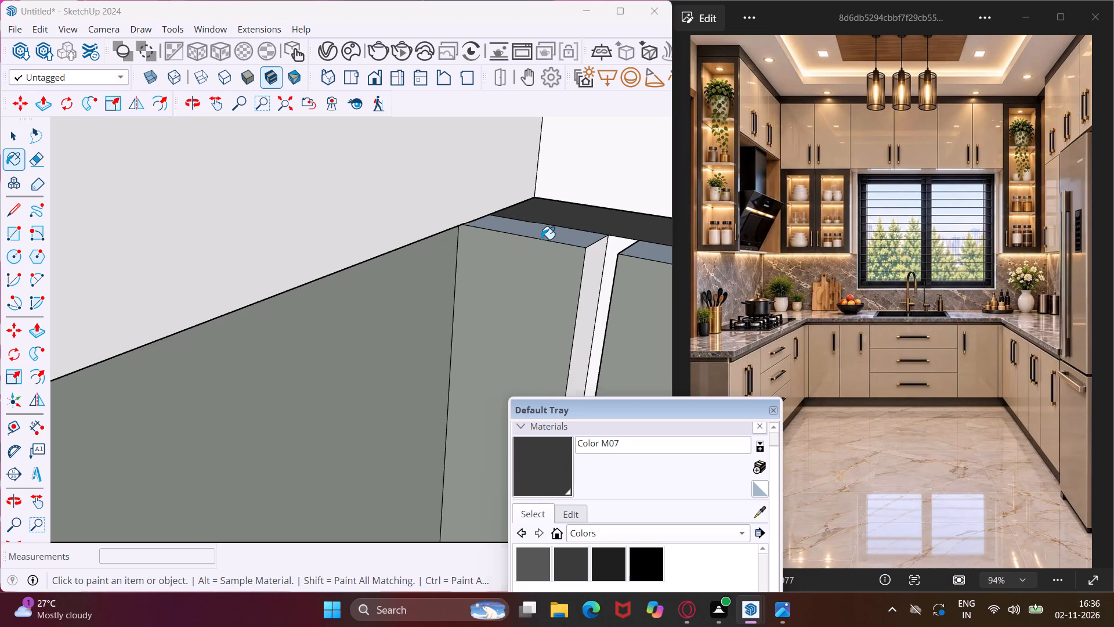
left_click(541, 239)
scroll(541, 239, "up", 1)
middle_click_drag(533, 235, 505, 223)
left_click(482, 232)
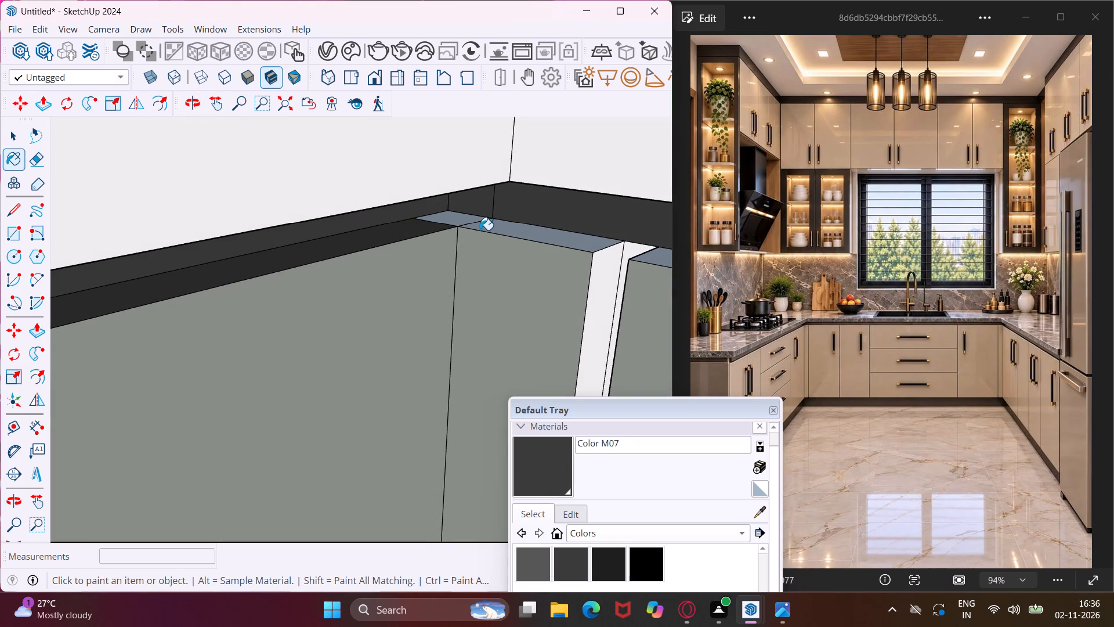
left_click(477, 226)
left_click(455, 223)
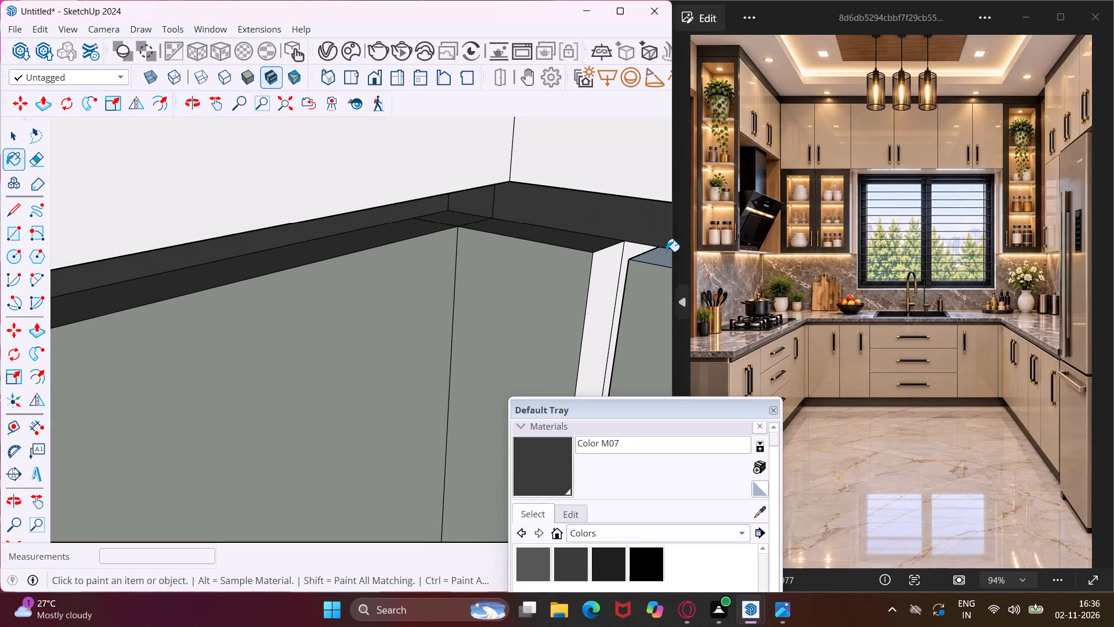
left_click(656, 255)
scroll(450, 263, "down", 11)
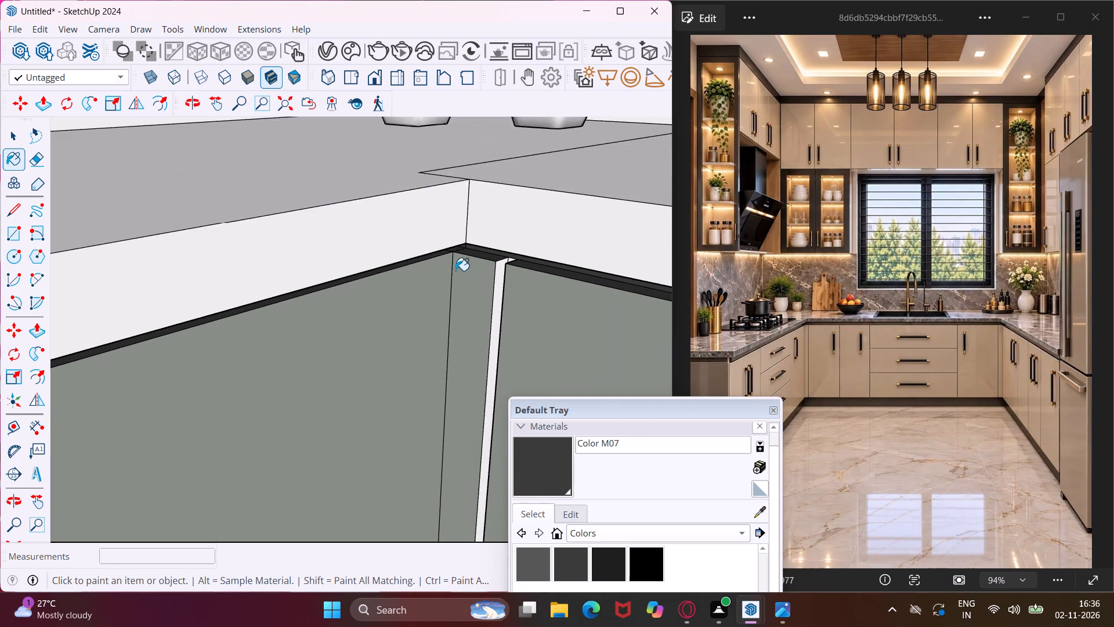
scroll(455, 271, "down", 5)
Paint the top edges of the second back-wall base door and the adjoining top drawer front below the sink with Color M07.
middle_click_drag(465, 275, 637, 284)
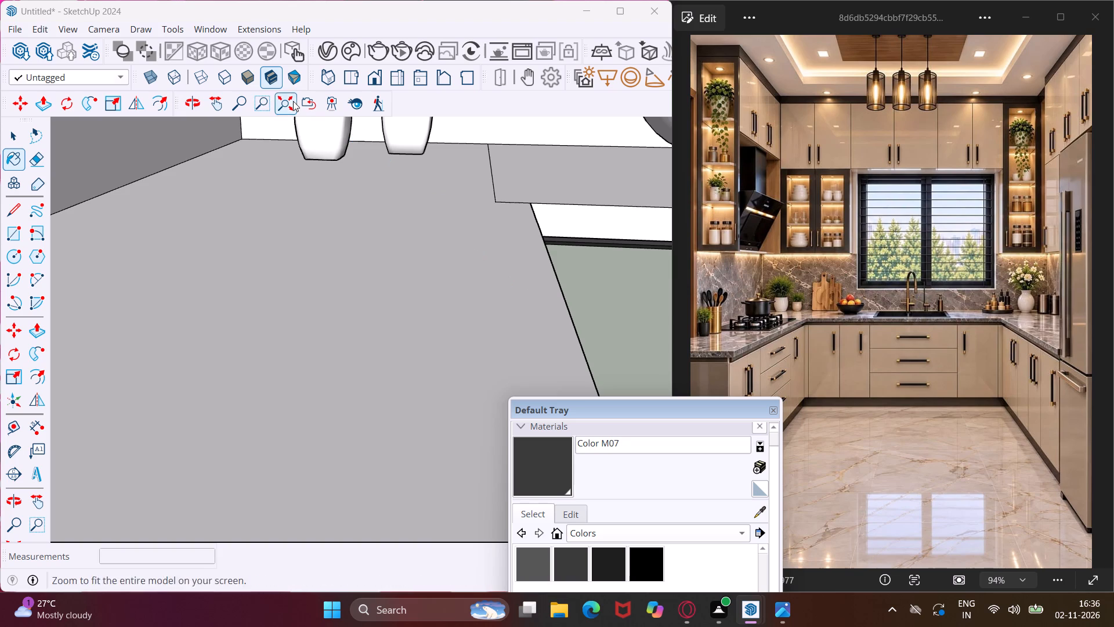
left_click(209, 113)
left_click_drag(548, 174, 389, 210)
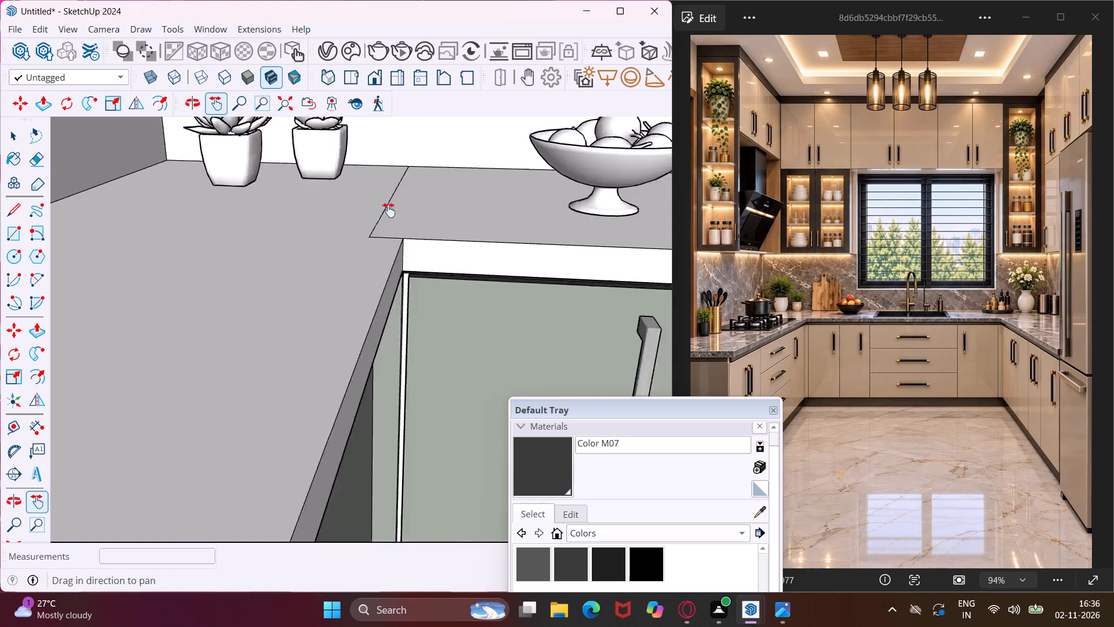
left_click_drag(389, 210, 173, 240)
left_click_drag(487, 276, 218, 236)
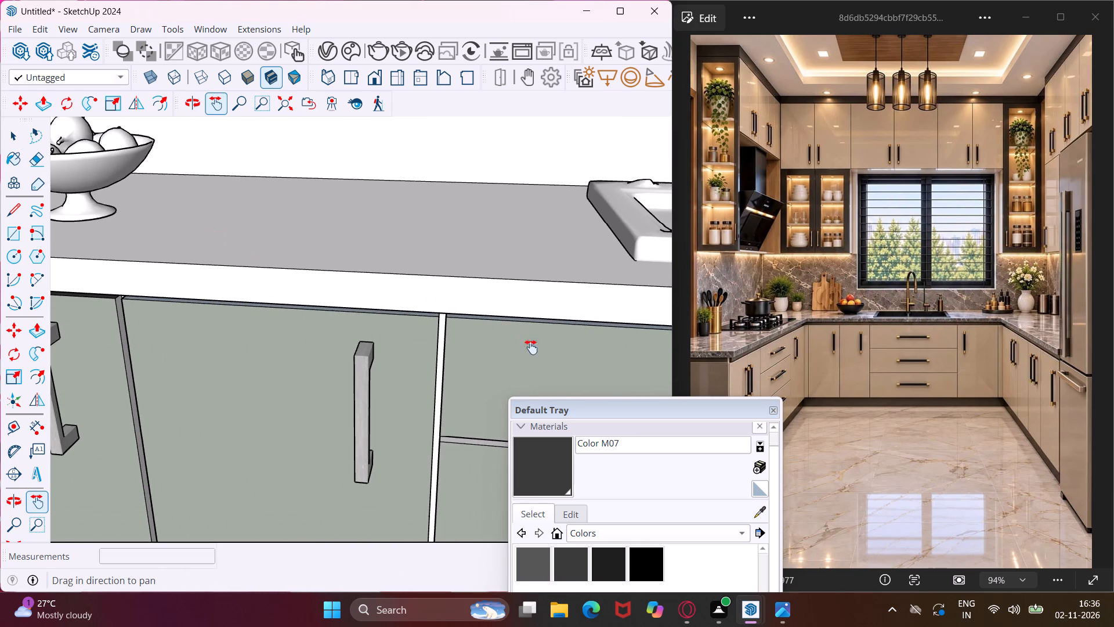
left_click(562, 455)
scroll(454, 339, "up", 11)
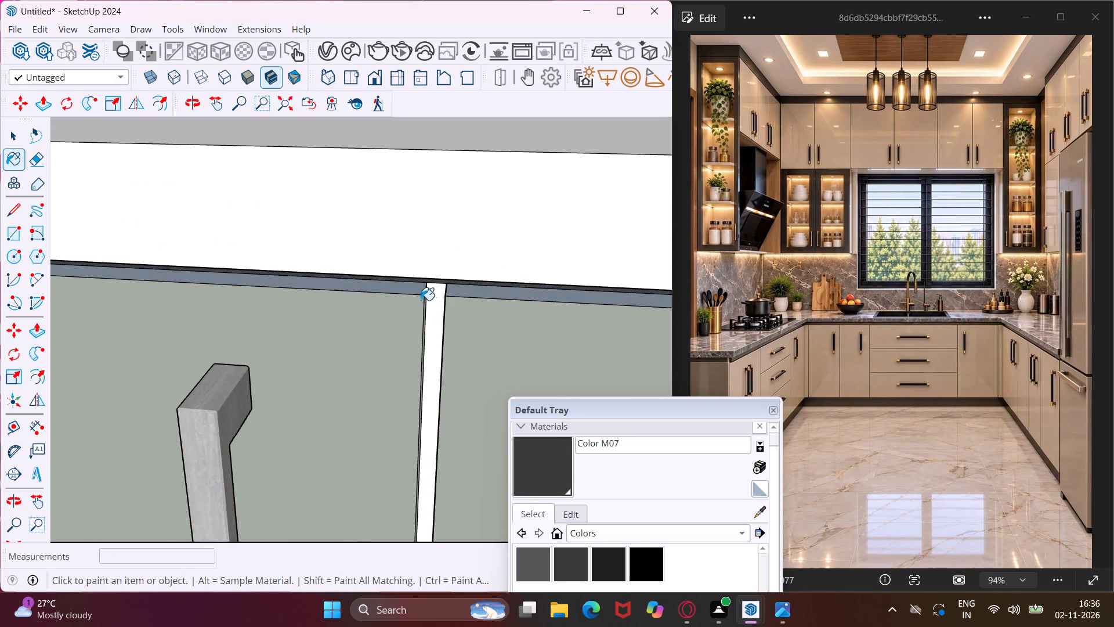
left_click(412, 290)
left_click(465, 292)
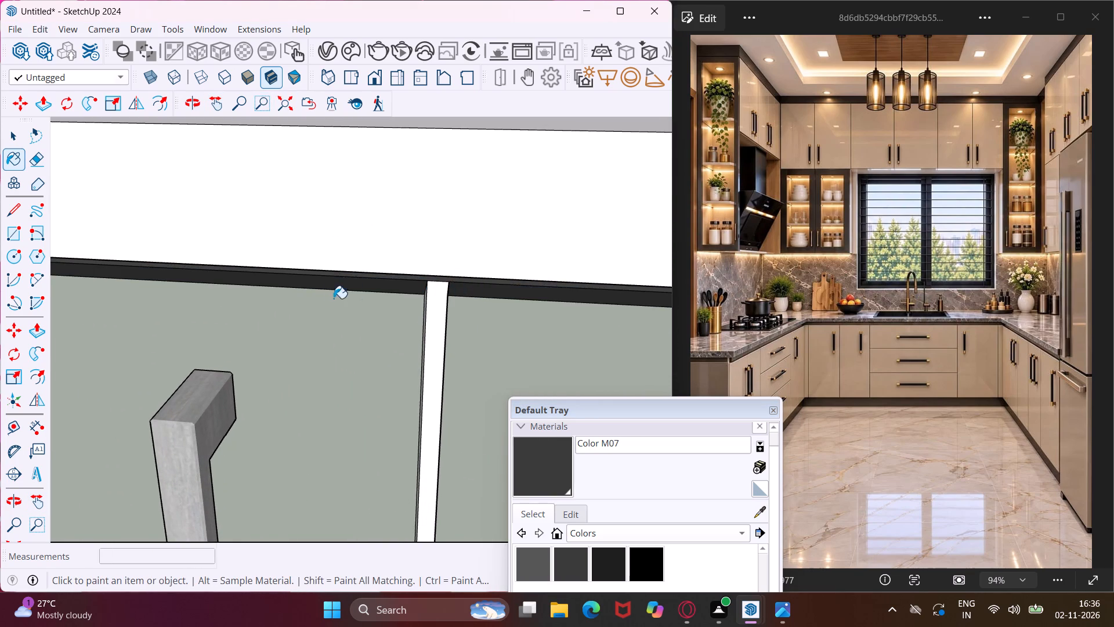
scroll(316, 299, "down", 18)
scroll(295, 312, "down", 9)
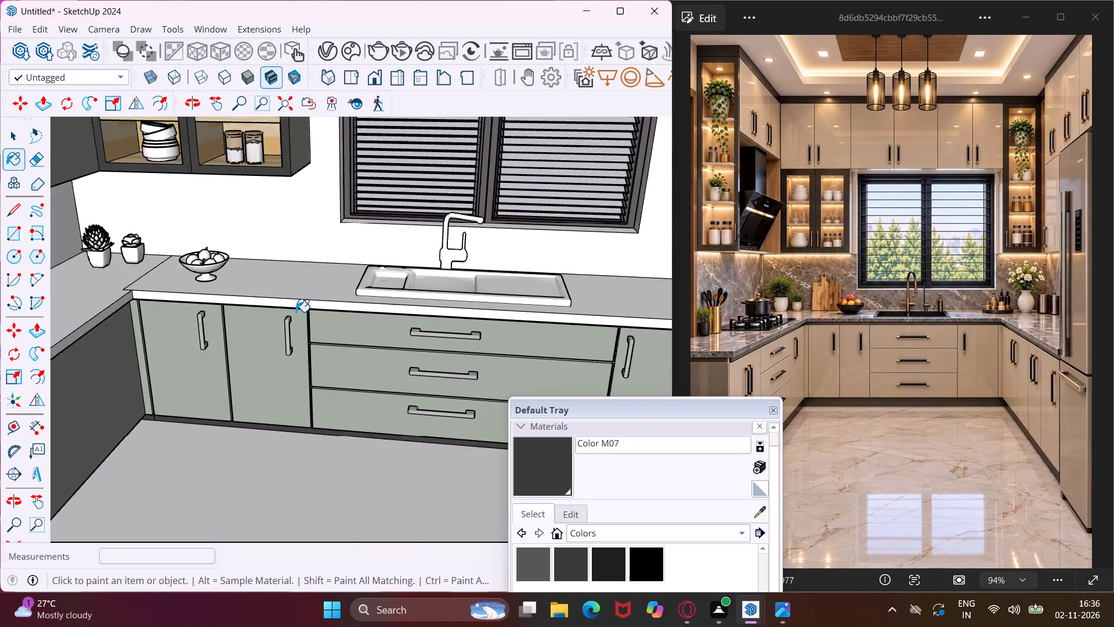
Paint the top edge of the back-wall base door between the sink drawers and the fridge-side corner with Color M07.
scroll(619, 344, "up", 12)
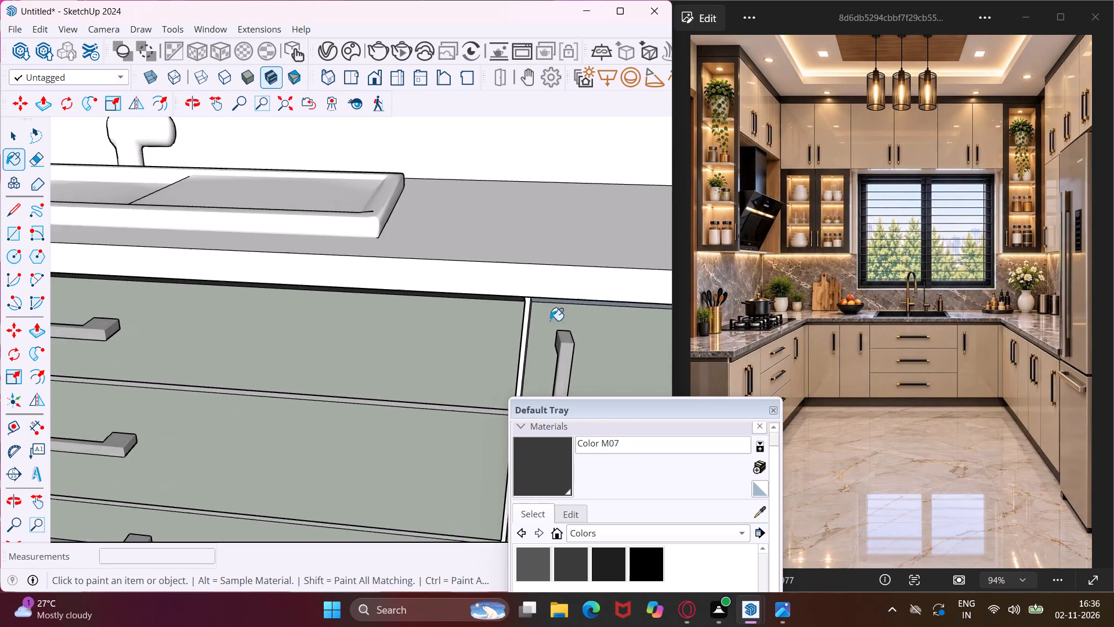
scroll(550, 320, "up", 9)
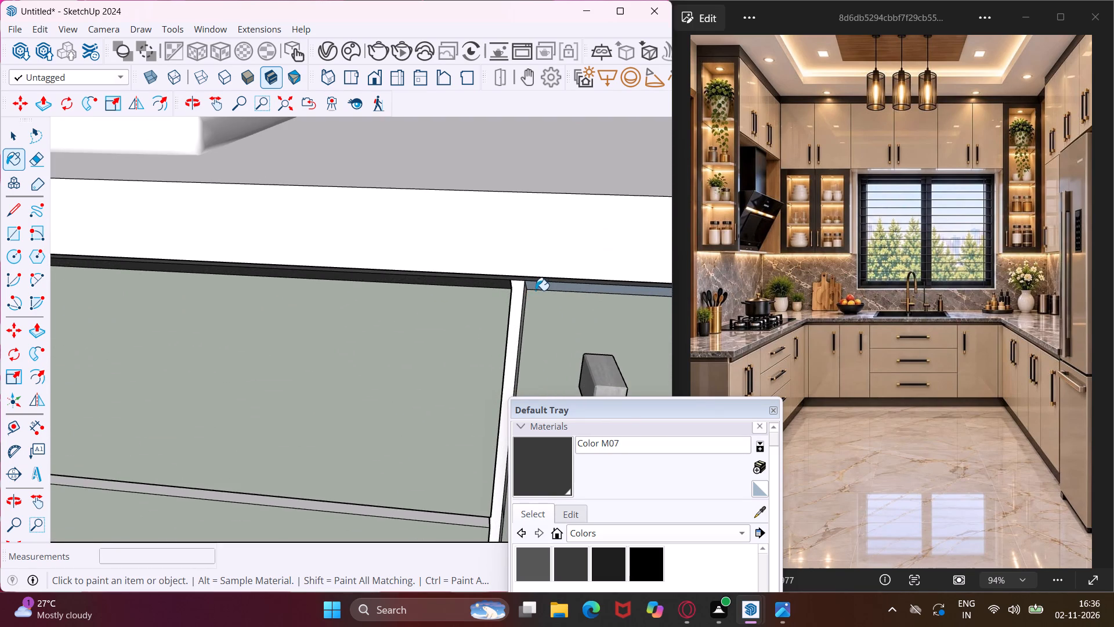
left_click(536, 290)
scroll(518, 293, "up", 4)
left_click(536, 282)
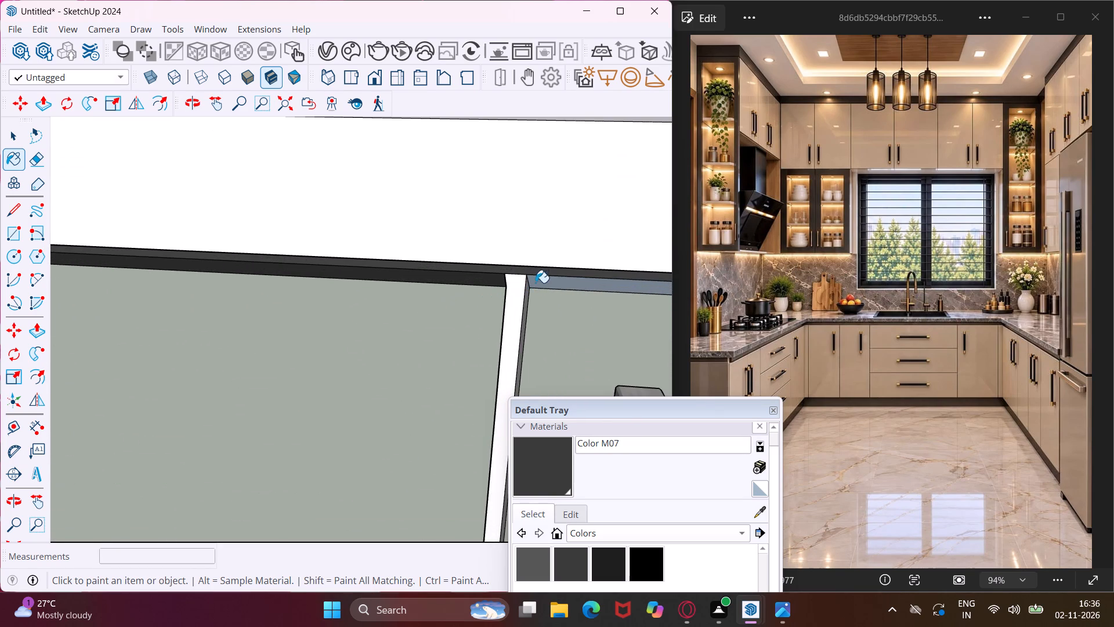
scroll(283, 369, "down", 19)
Paint the top edges of the filler pieces and the small corner ledge beneath the countertop at the fridge-side corner with Color M07.
middle_click_drag(279, 367, 310, 361)
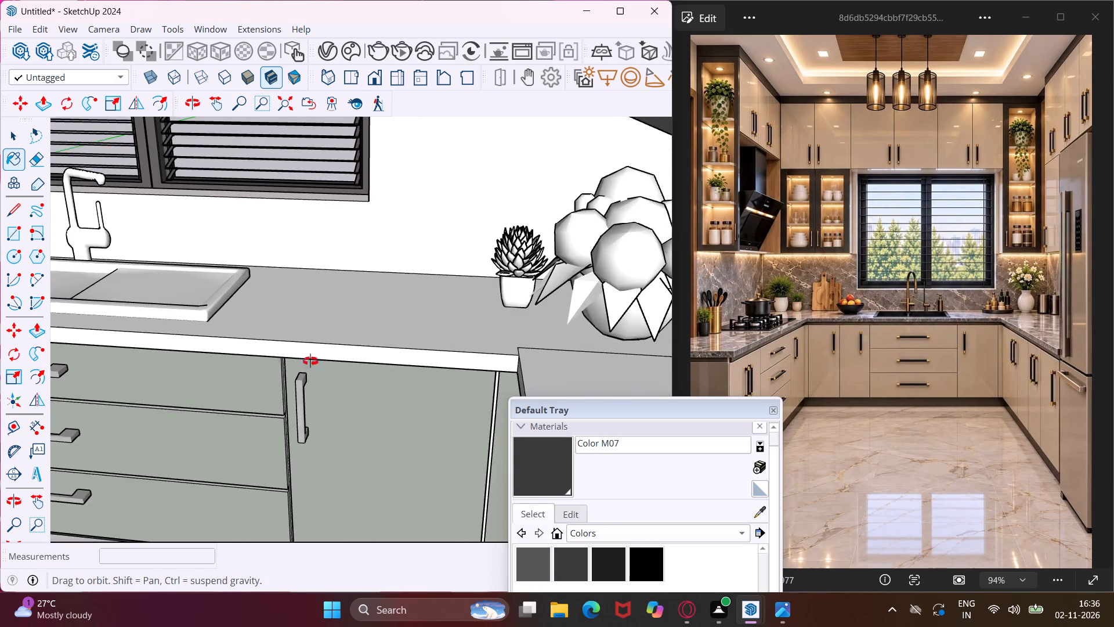
middle_click_drag(310, 361, 562, 304)
scroll(488, 342, "up", 5)
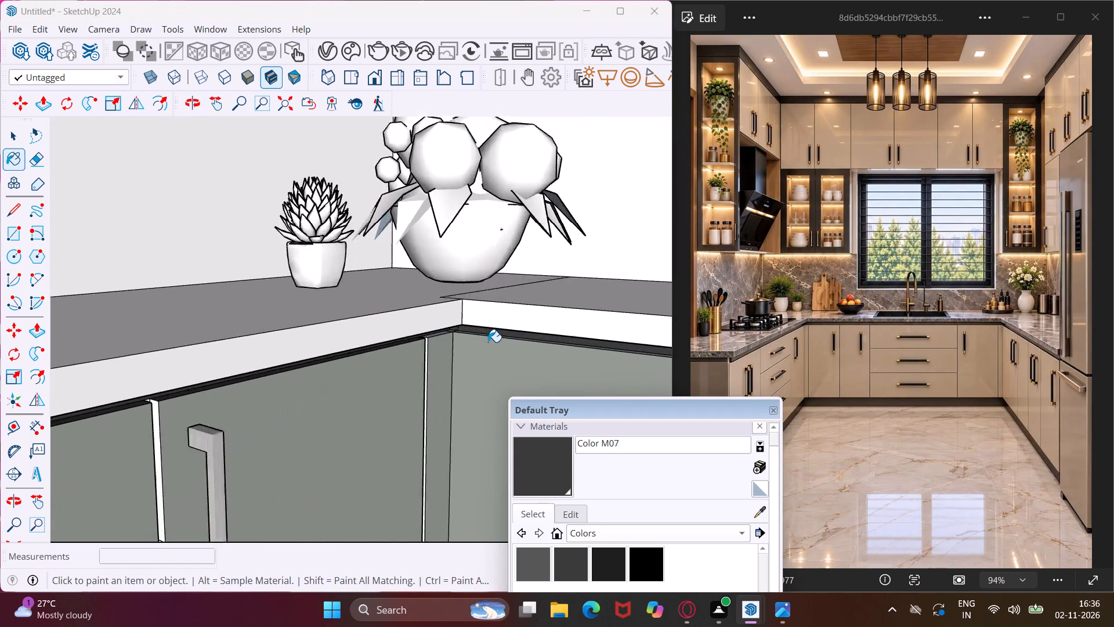
scroll(488, 342, "up", 9)
scroll(388, 338, "up", 7)
left_click(399, 309)
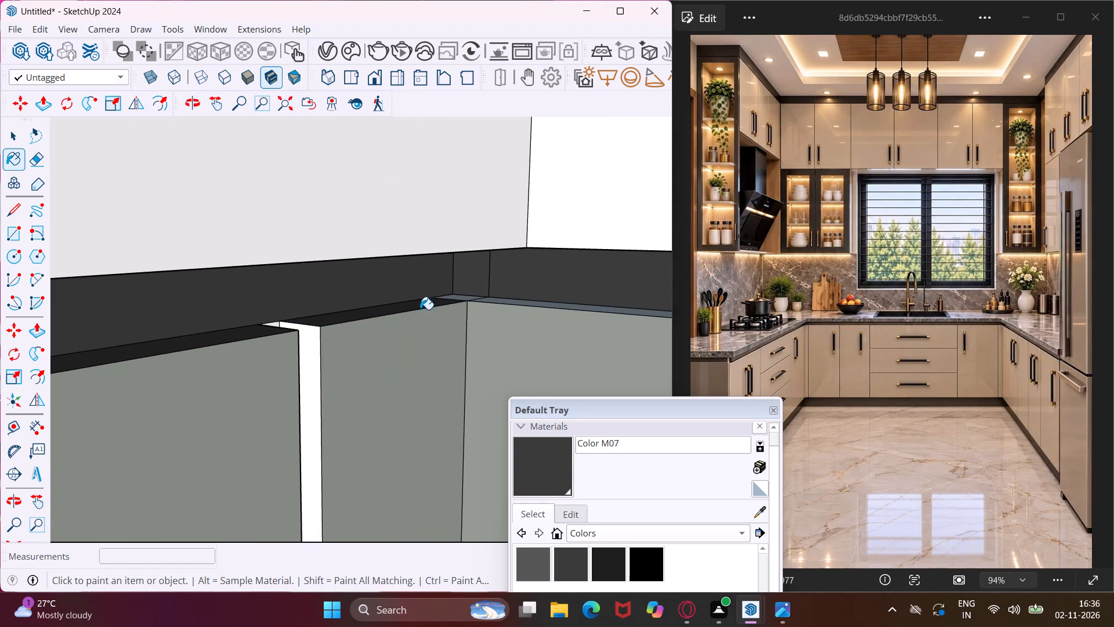
left_click(471, 297)
left_click(489, 304)
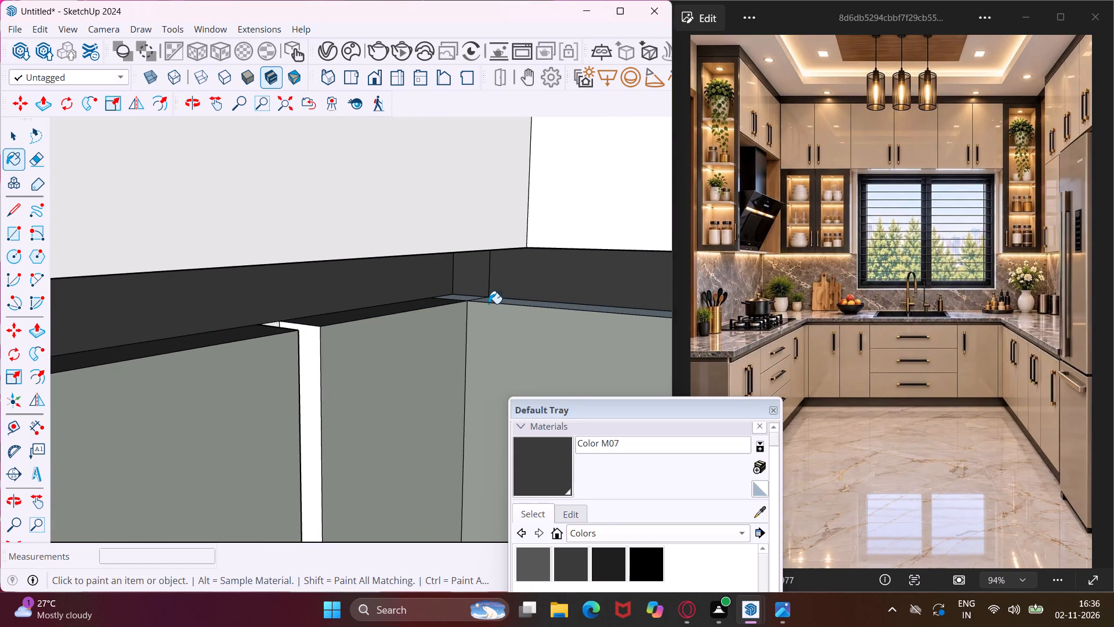
scroll(482, 302, "up", 5)
left_click(460, 300)
left_click(479, 300)
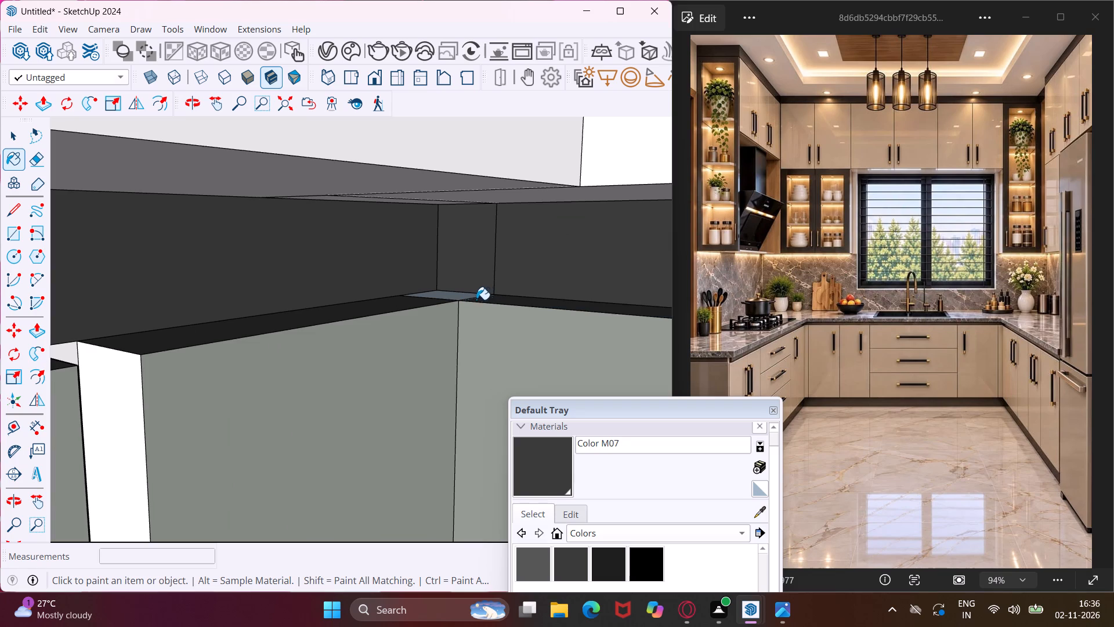
scroll(459, 294, "up", 3)
left_click(459, 294)
middle_click_drag(357, 338, 247, 409)
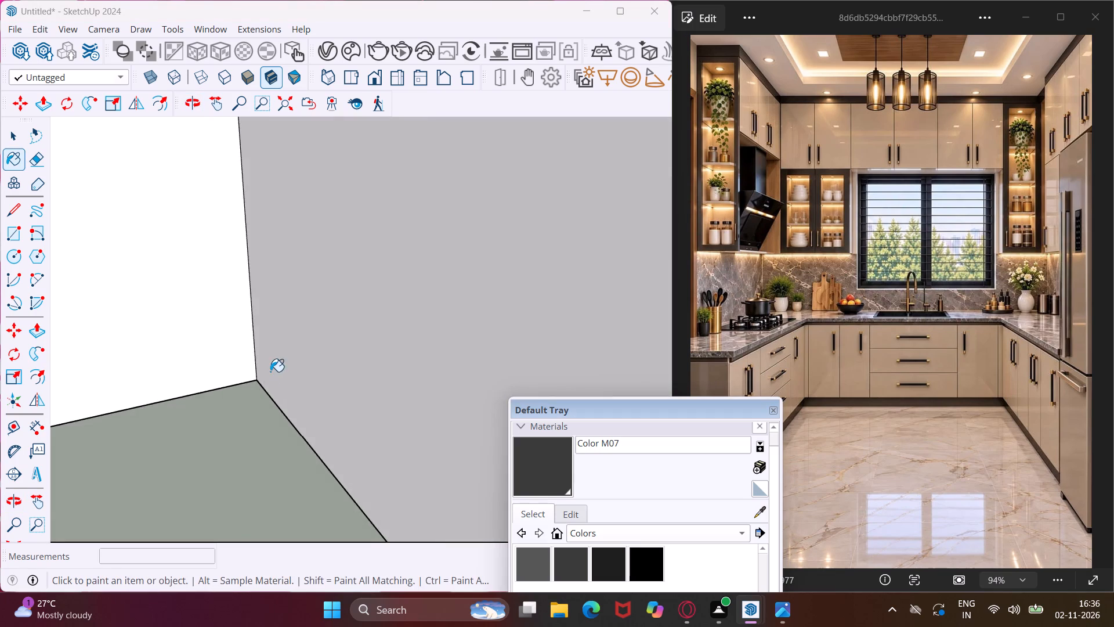
Paint the top edge of the second base door from the corner on the fridge-side run with Color M07.
scroll(270, 372, "down", 5)
scroll(317, 332, "down", 19)
scroll(291, 326, "down", 6)
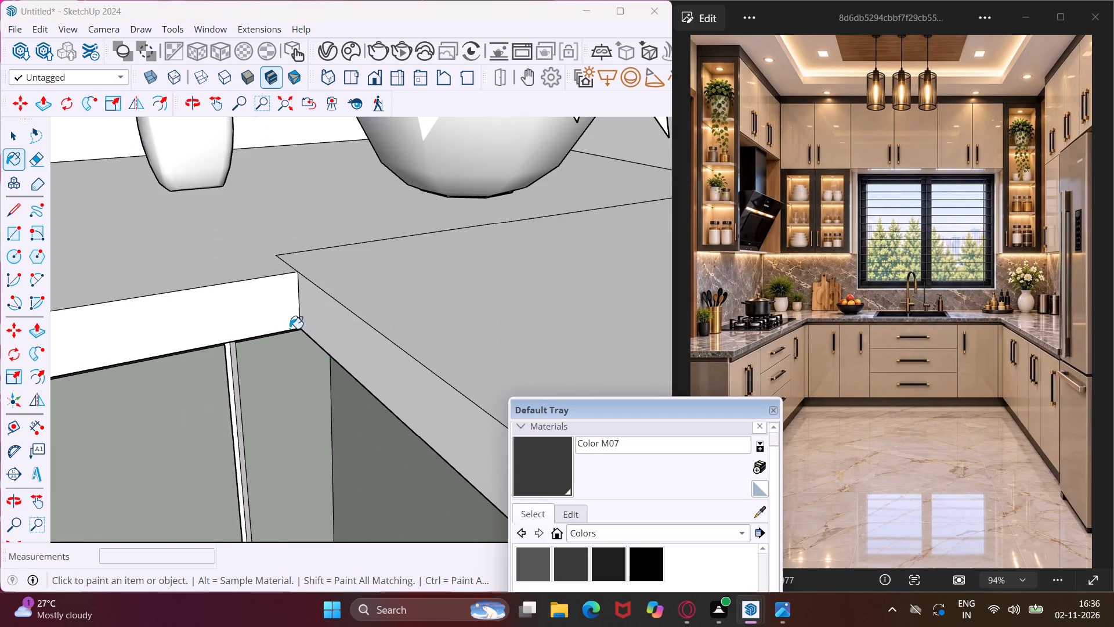
scroll(284, 330, "down", 11)
middle_click_drag(304, 369, 324, 296)
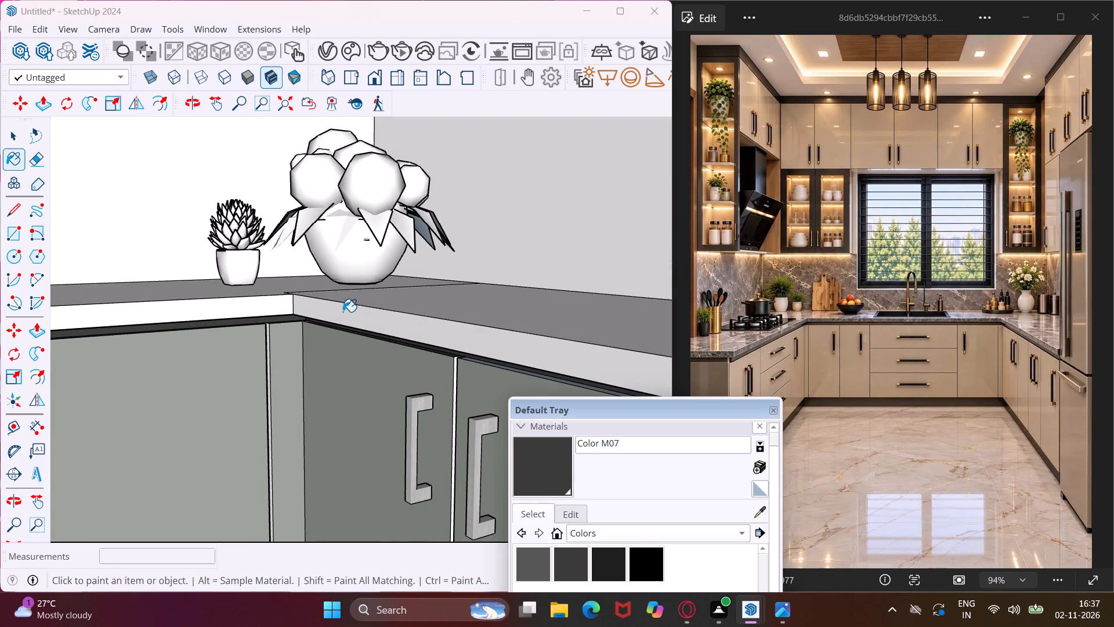
scroll(504, 352, "up", 14)
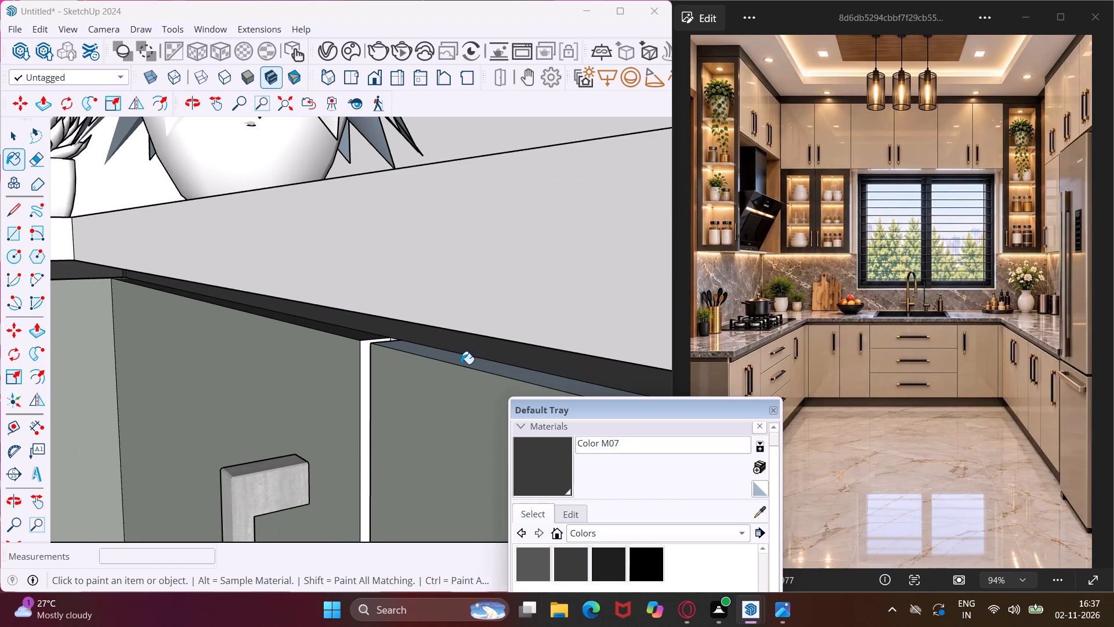
left_click(461, 364)
Paint the top edges of the last two base doors at the fridge end of the side run with Color M07.
scroll(276, 385, "down", 11)
scroll(234, 361, "down", 9)
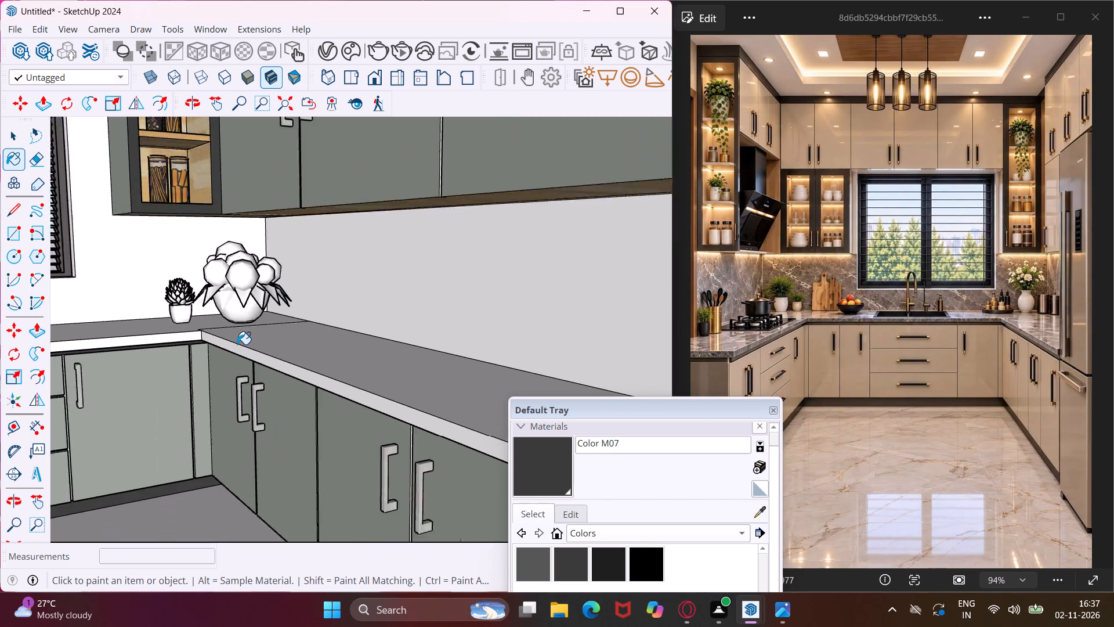
scroll(237, 344, "down", 9)
scroll(379, 416, "up", 5)
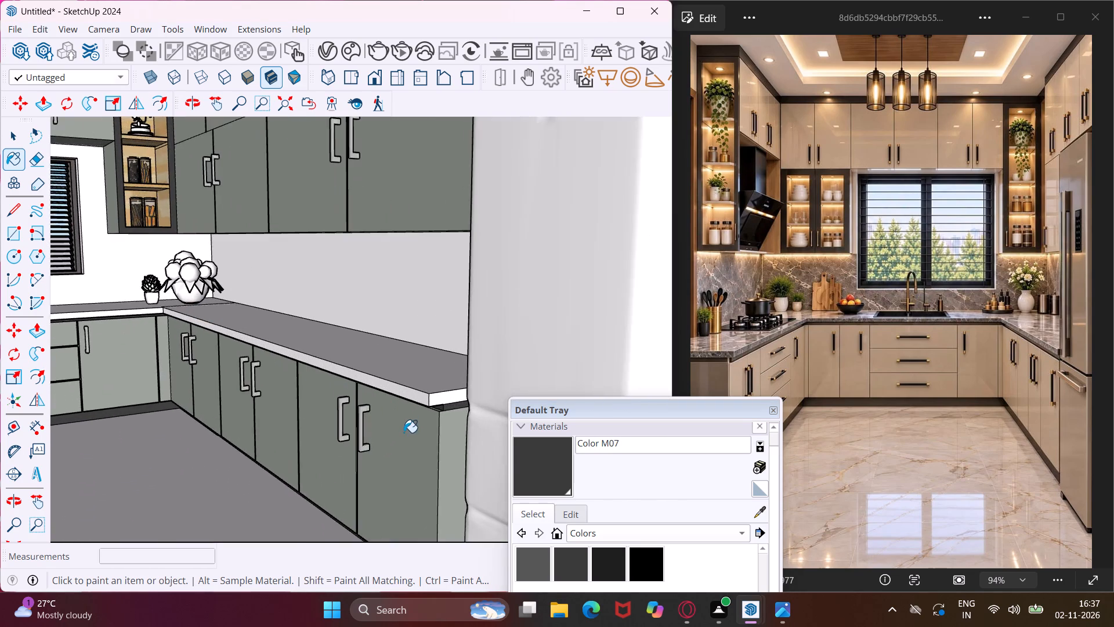
scroll(422, 418, "up", 17)
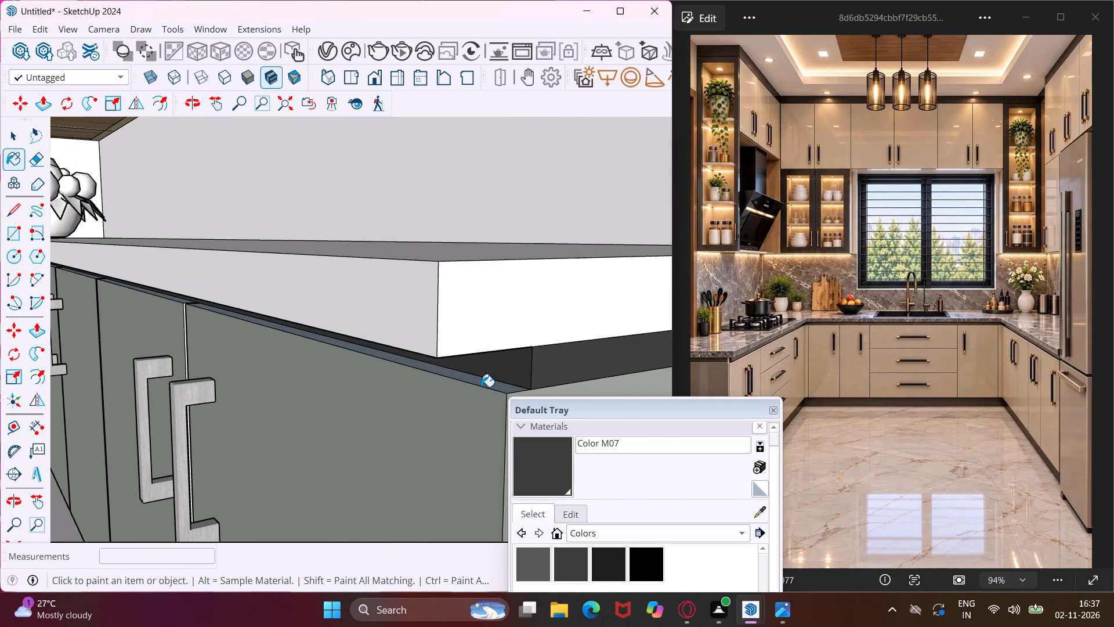
left_click(482, 385)
scroll(120, 298, "up", 8)
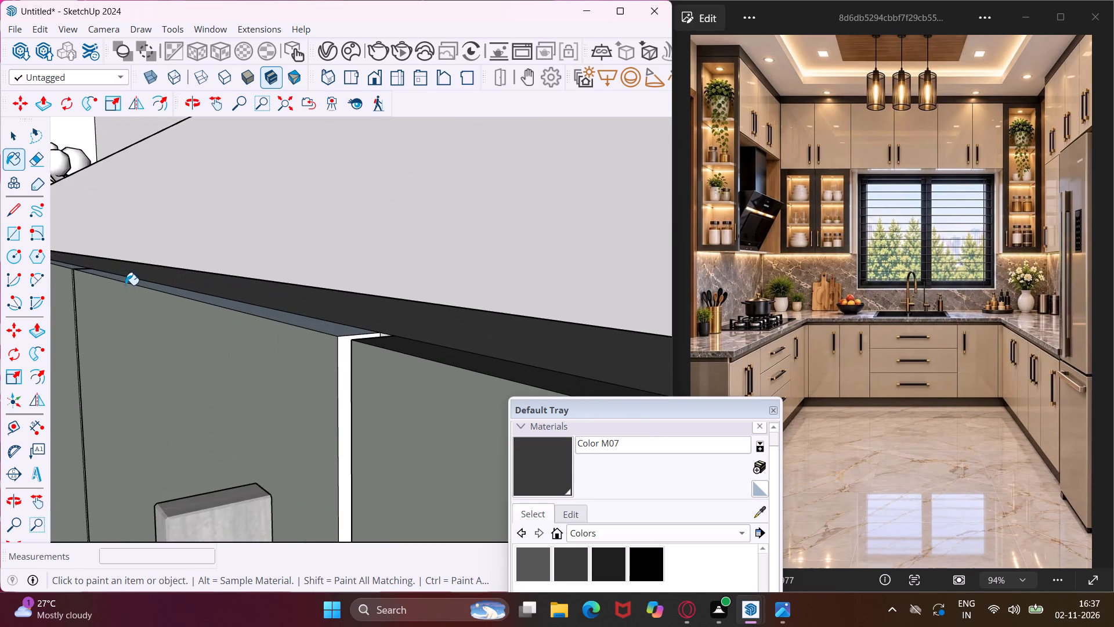
left_click(140, 286)
Paint the top edges of the middle pair of base doors on the fridge-side run with Color M07.
scroll(157, 289, "down", 3)
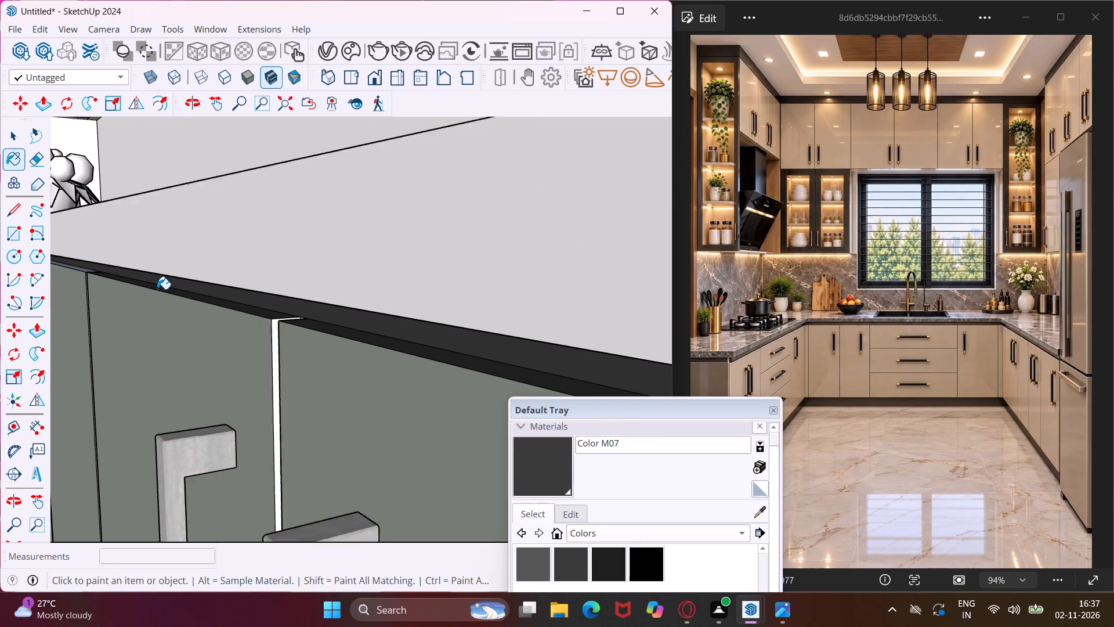
scroll(157, 289, "down", 12)
scroll(89, 276, "up", 4)
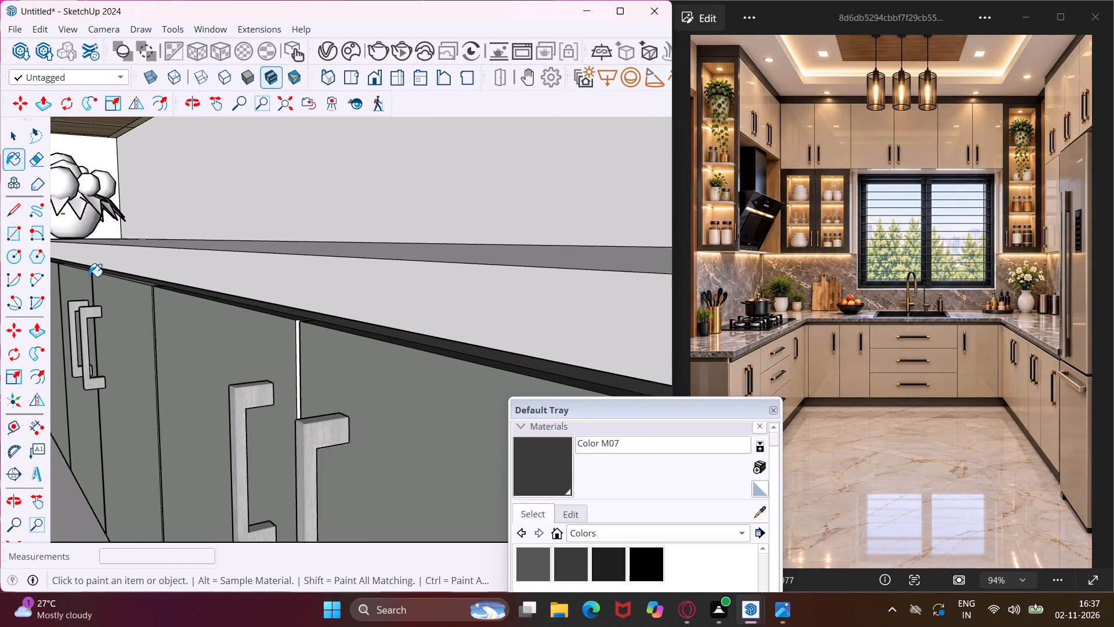
scroll(89, 276, "up", 18)
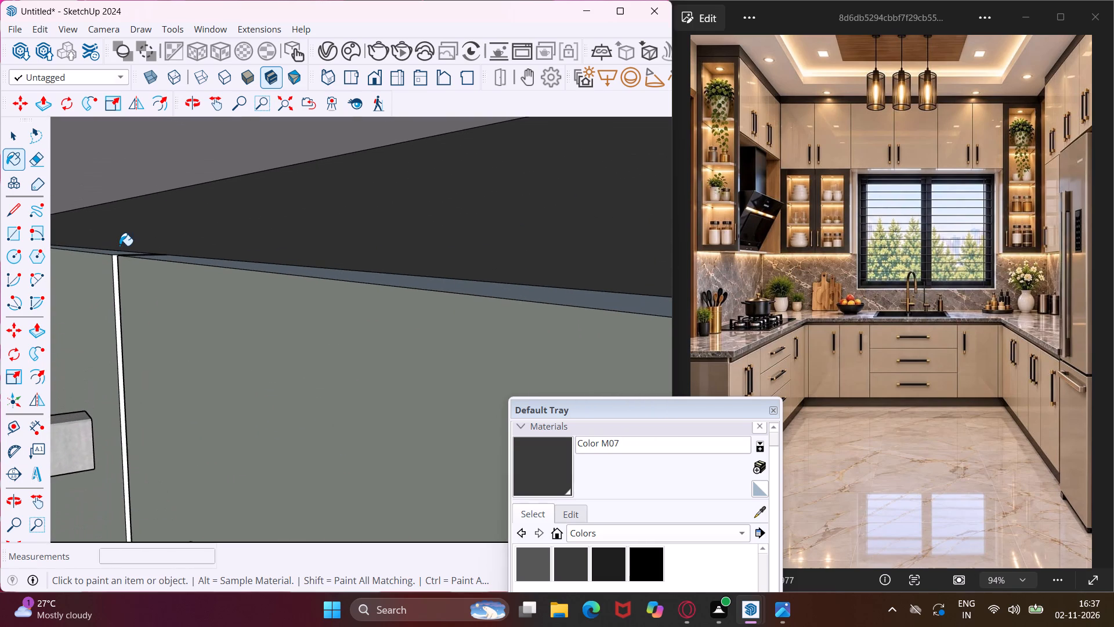
left_click(118, 250)
left_click(143, 260)
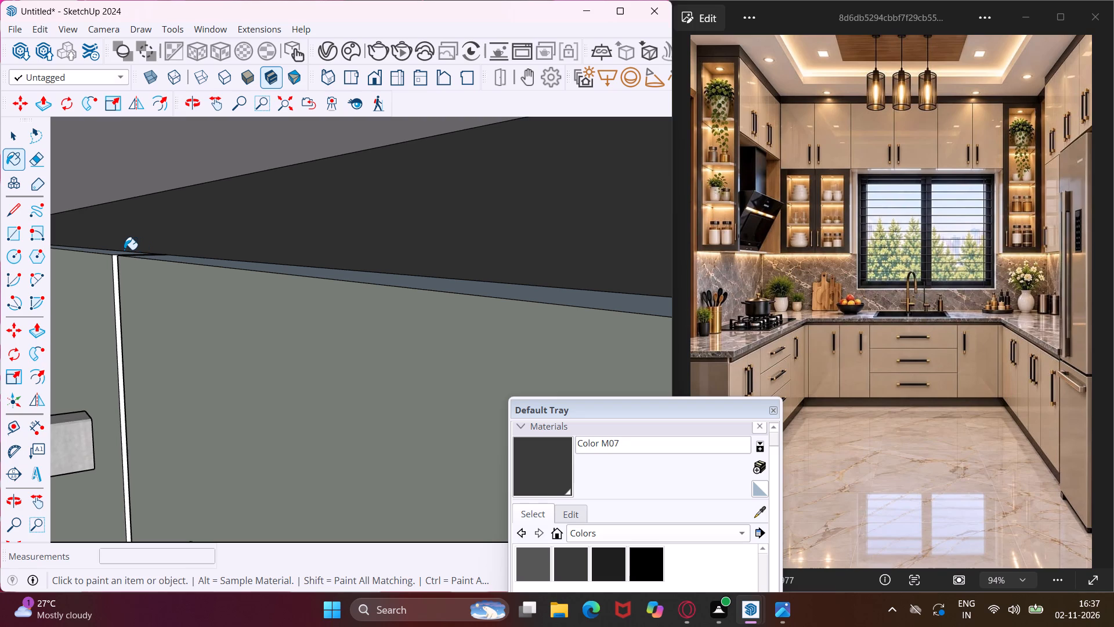
left_click(120, 252)
scroll(120, 252, "up", 6)
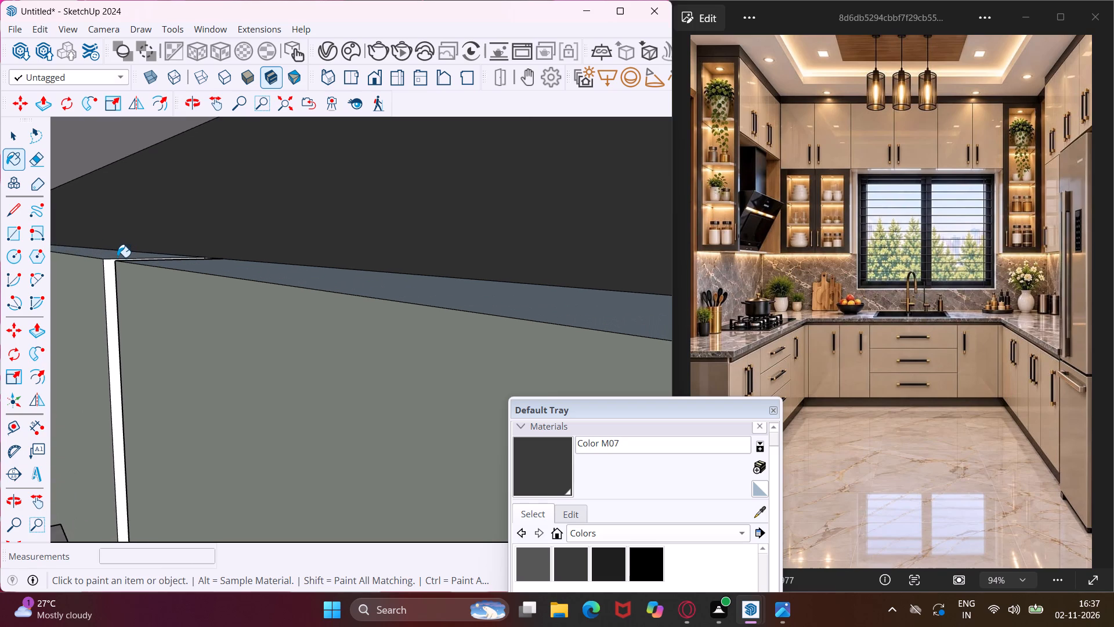
left_click(117, 257)
left_click(171, 268)
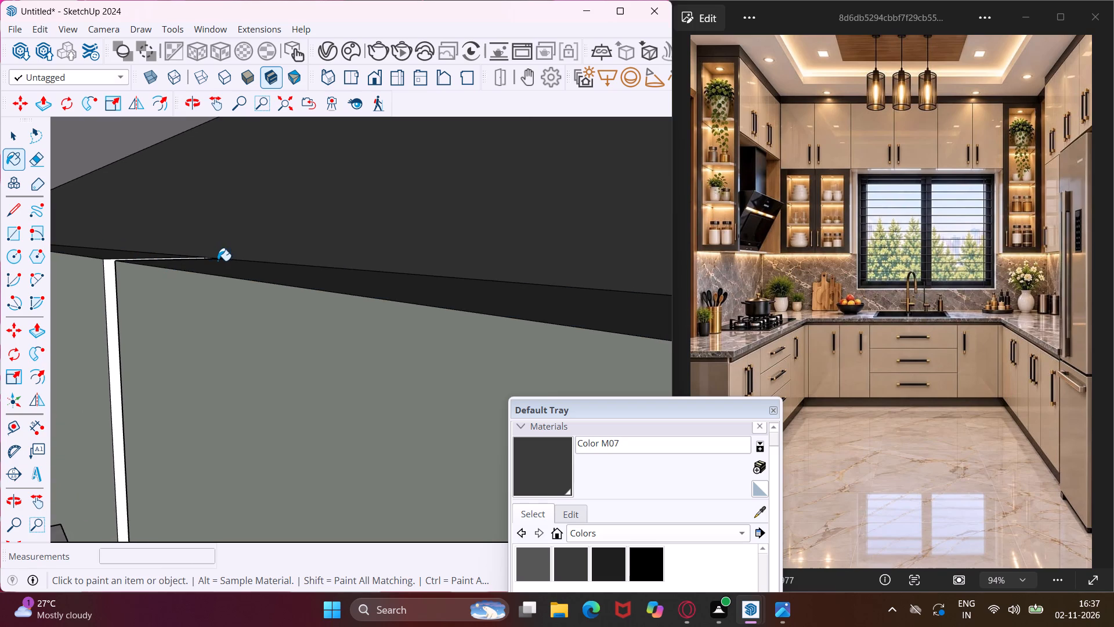
Move the Default Tray up to expose more of its materials area beside the fridge-side countertop.
scroll(218, 261, "down", 15)
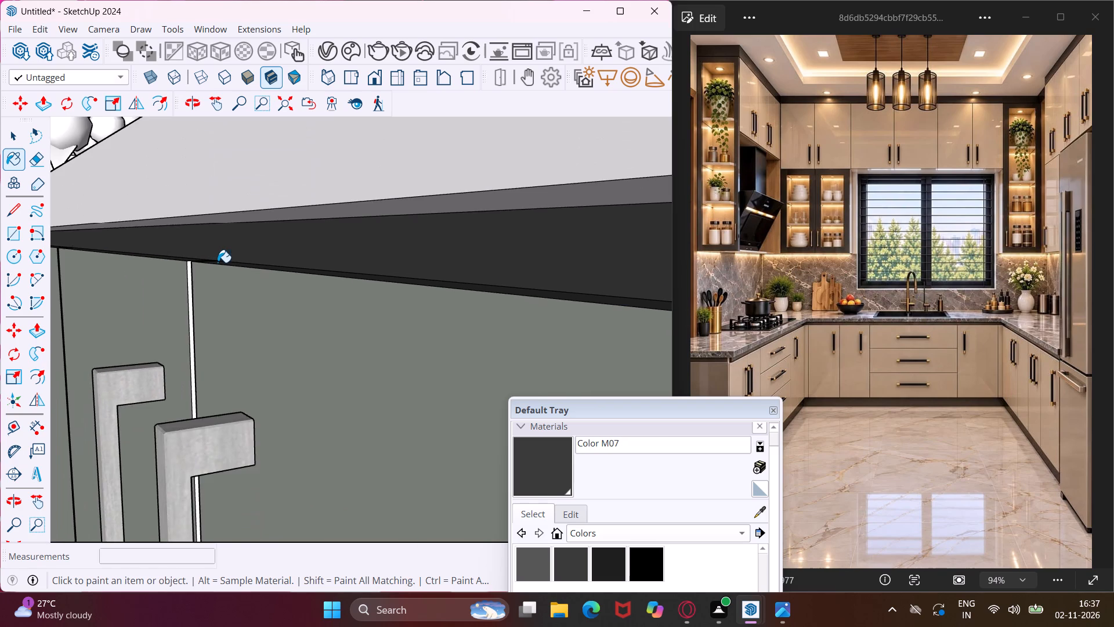
scroll(218, 262, "down", 16)
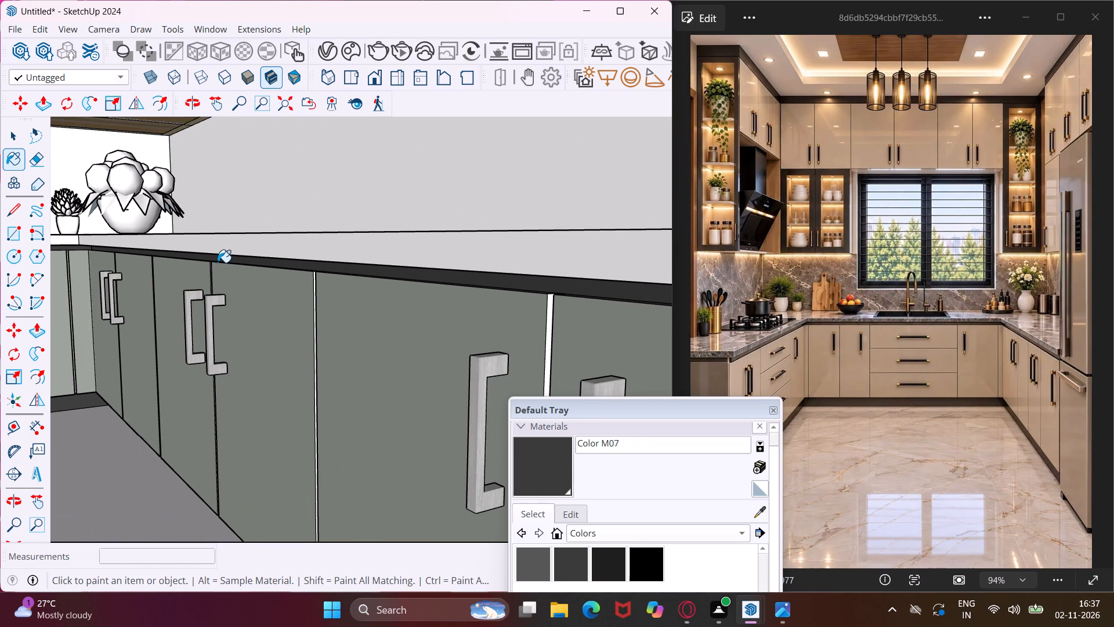
middle_click_drag(218, 262, 227, 308)
scroll(233, 268, "down", 4)
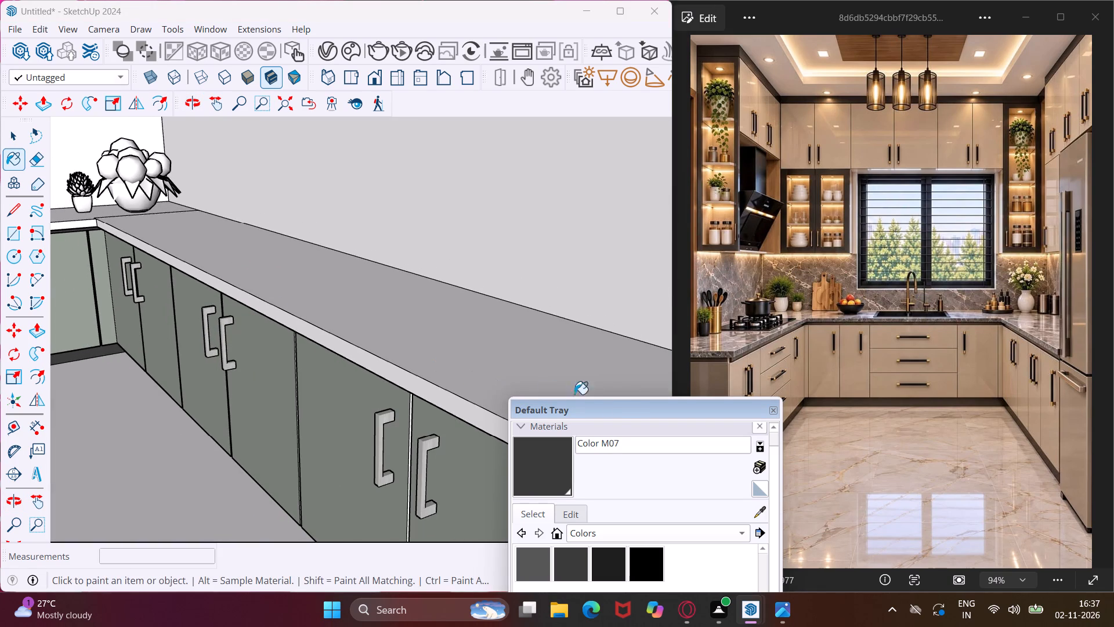
left_click(615, 412)
left_click_drag(614, 398, 614, 386)
left_click_drag(613, 405, 607, 330)
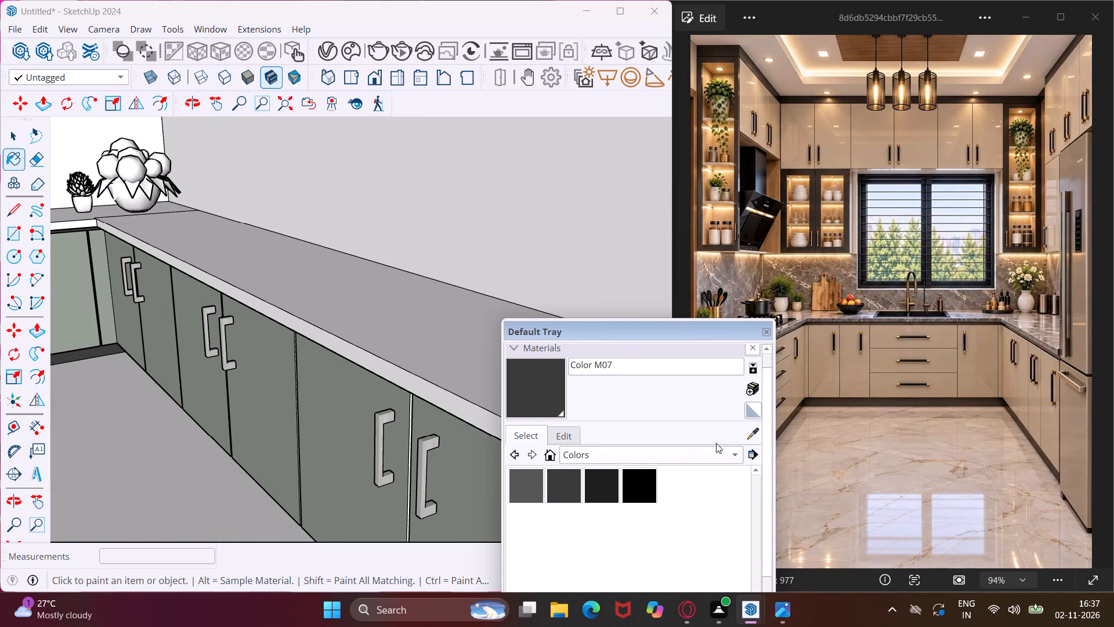
Start opening a material collection and browse to Desktop > New folder > Wallpapers > SketchUp (3) > SketchUp.
left_click(748, 456)
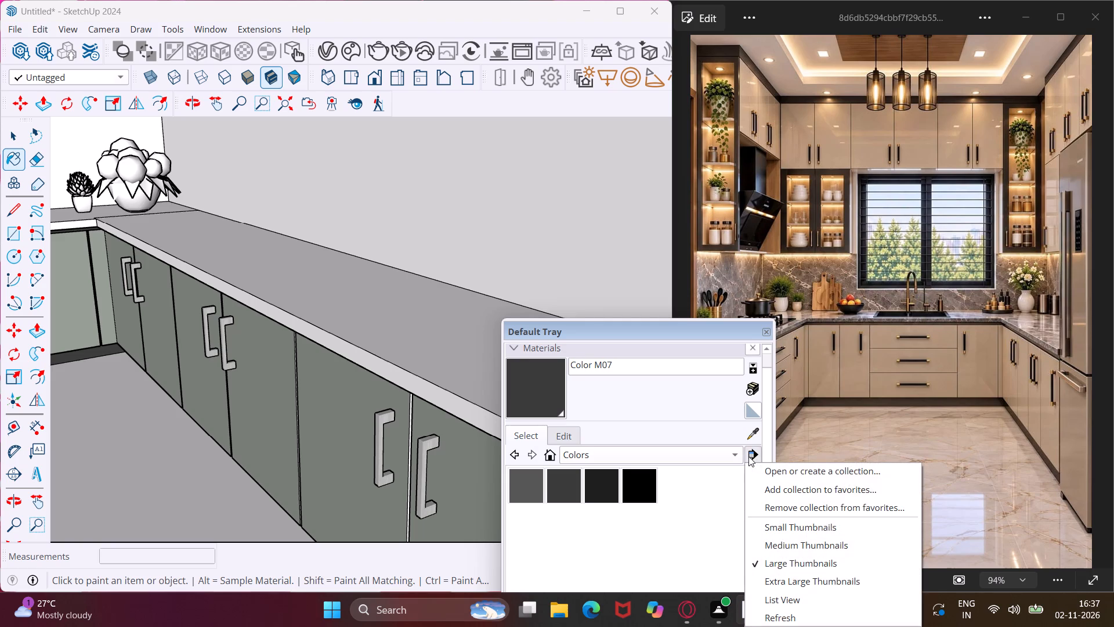
left_click(754, 474)
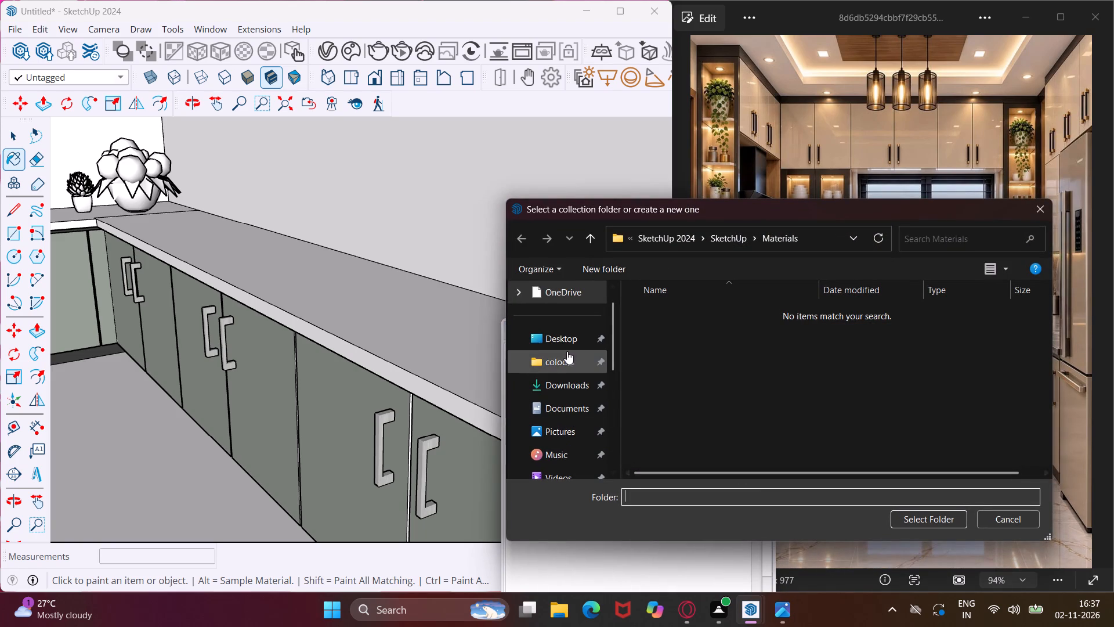
left_click(567, 341)
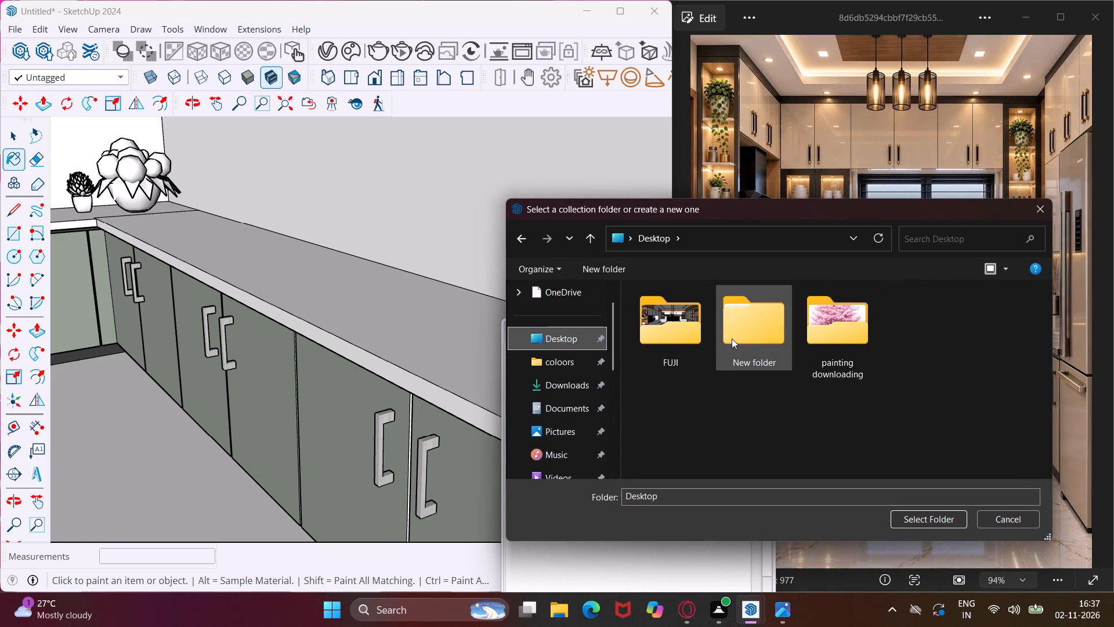
double_click(732, 338)
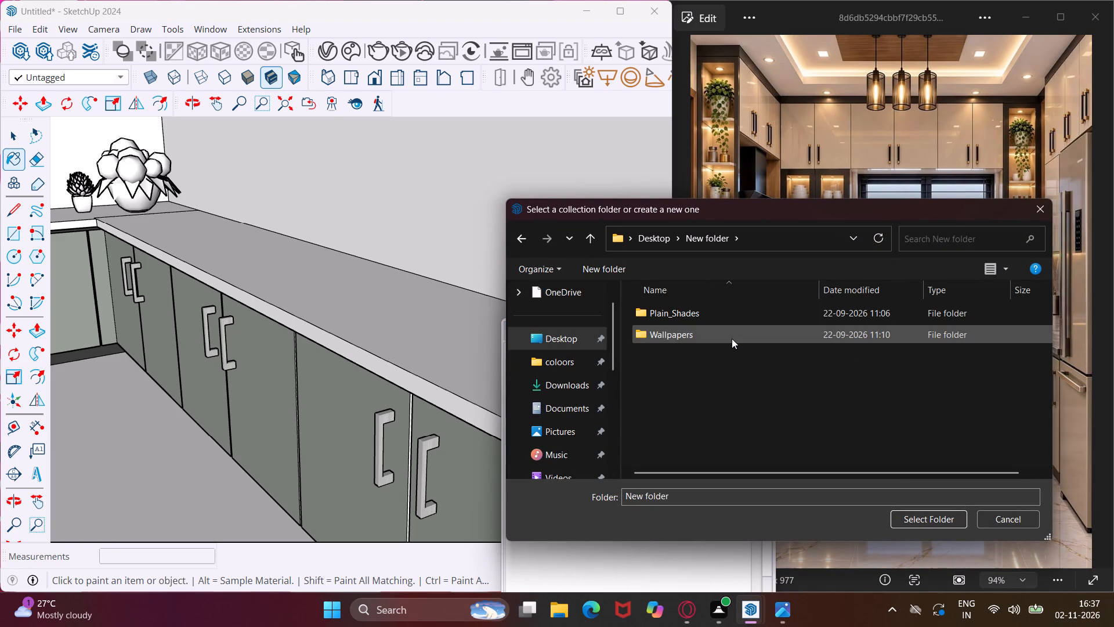
double_click(732, 338)
double_click(732, 338)
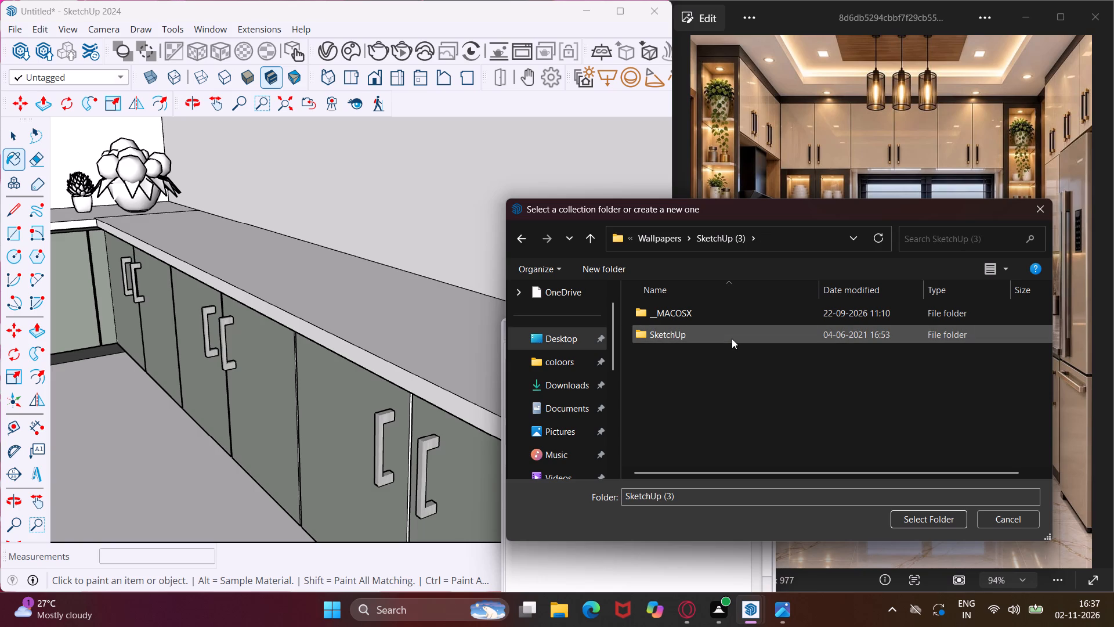
double_click(732, 338)
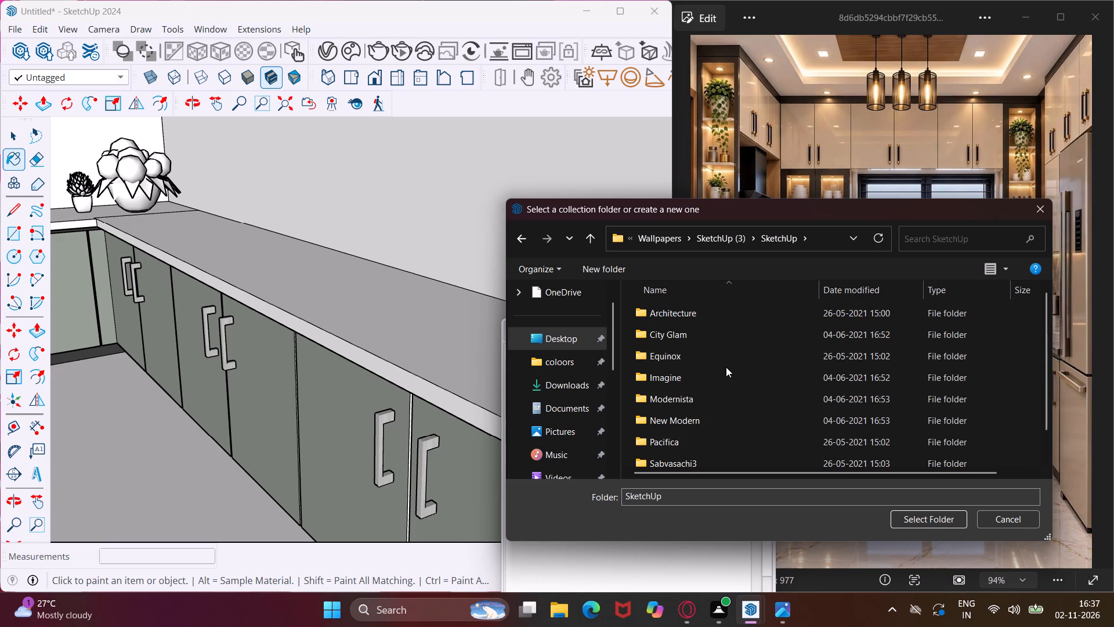
Examine the wallpaper collection folders with larger previews, check inside Pacifica, and go back to the Desktop folder.
left_click(722, 376)
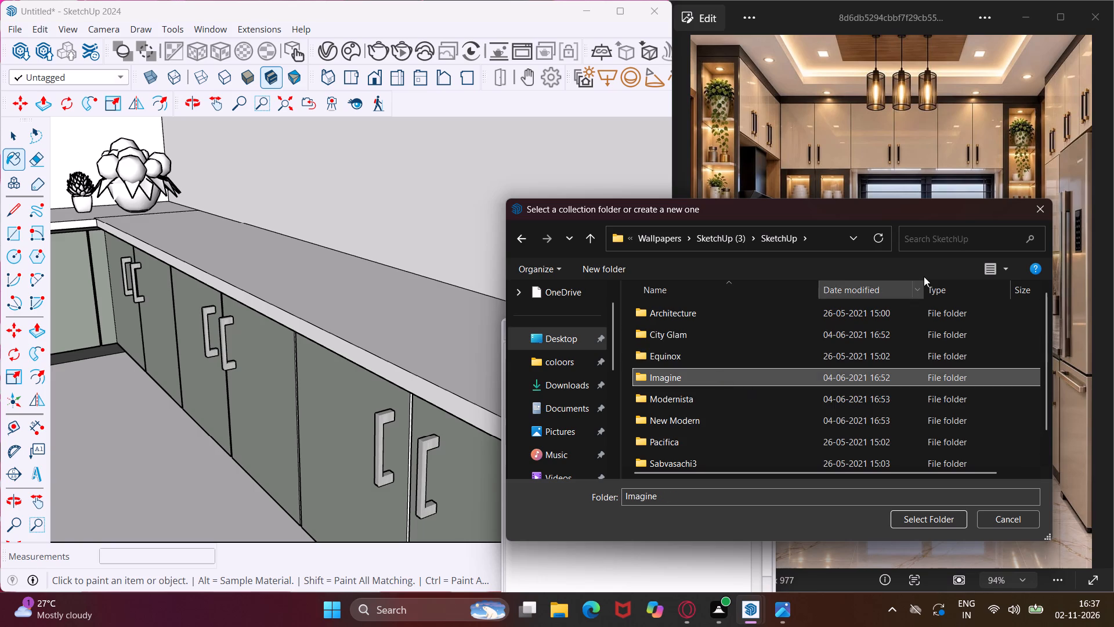
left_click(986, 268)
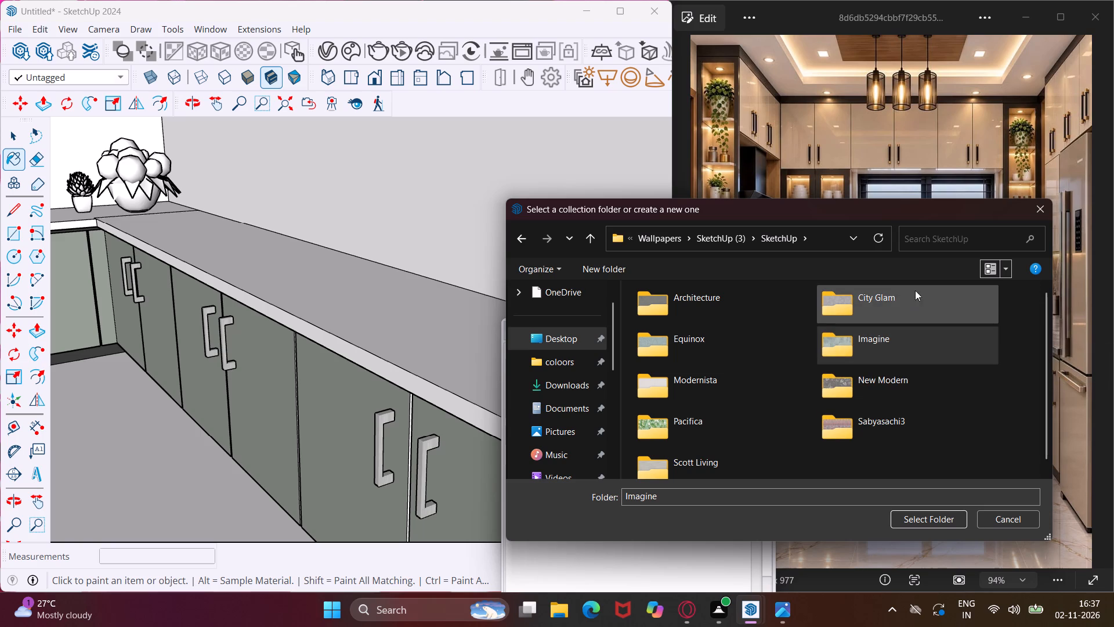
left_click(986, 267)
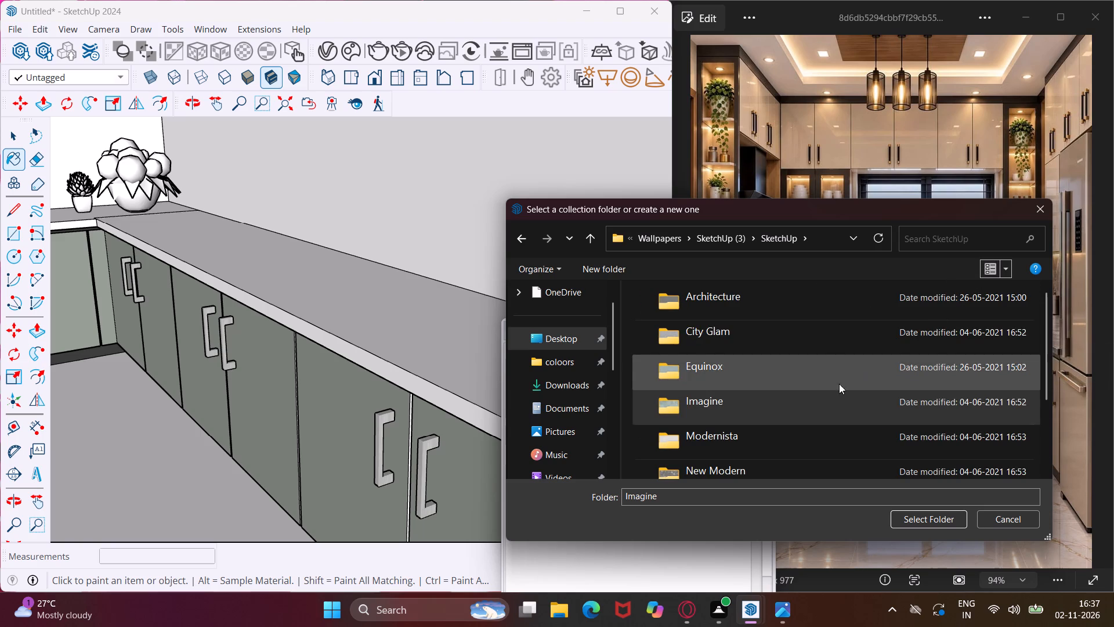
scroll(724, 411, "down", 3)
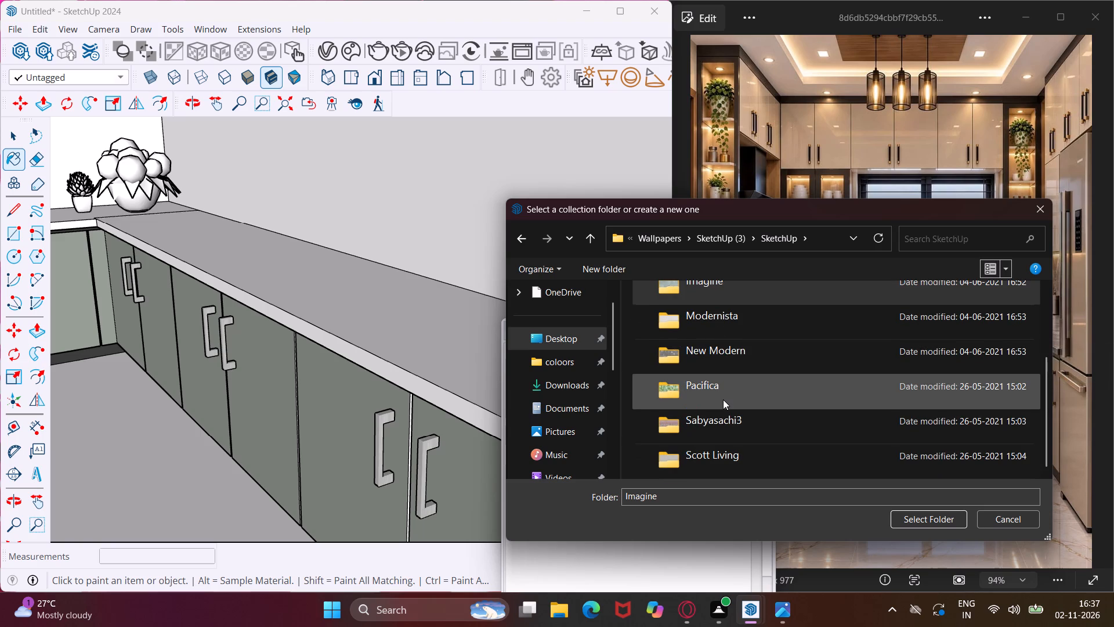
scroll(723, 399, "down", 4)
double_click(723, 399)
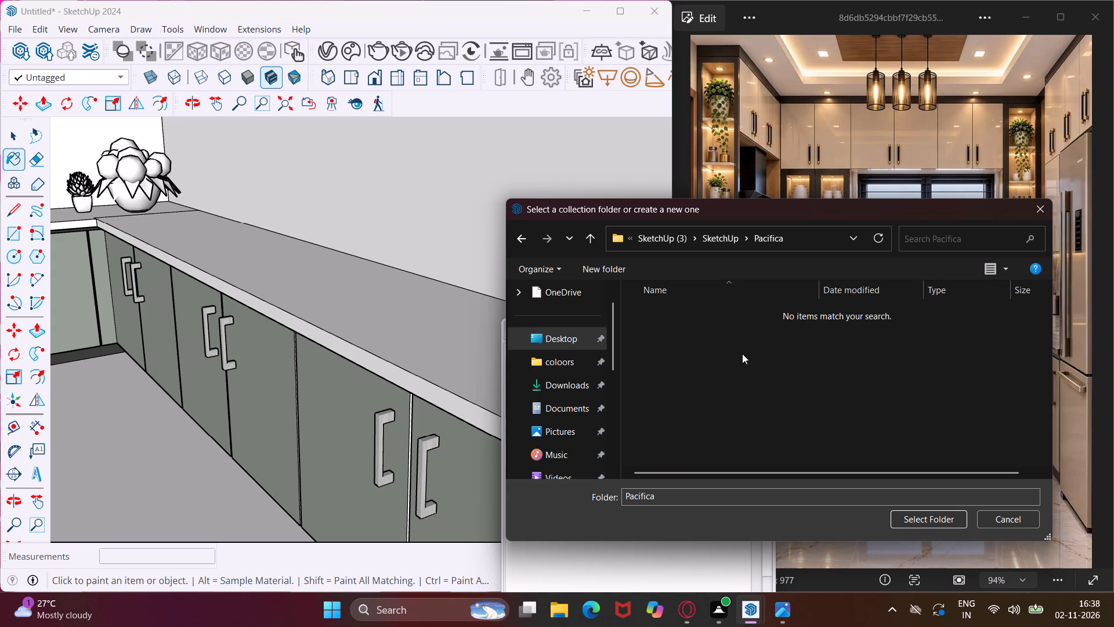
left_click(524, 243)
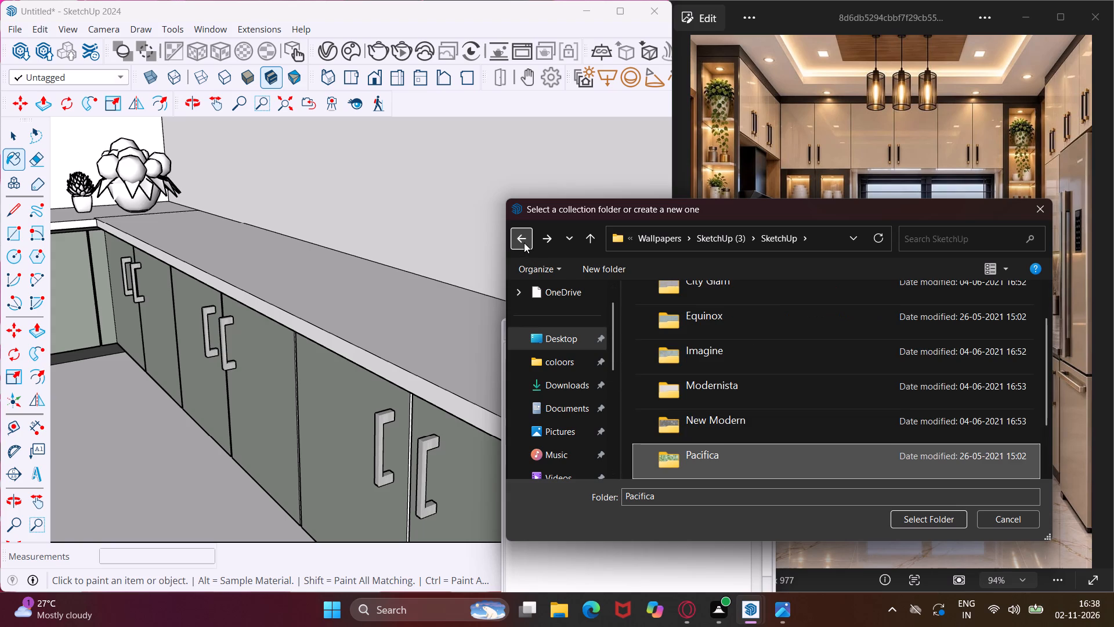
left_click(524, 243)
left_click(524, 243)
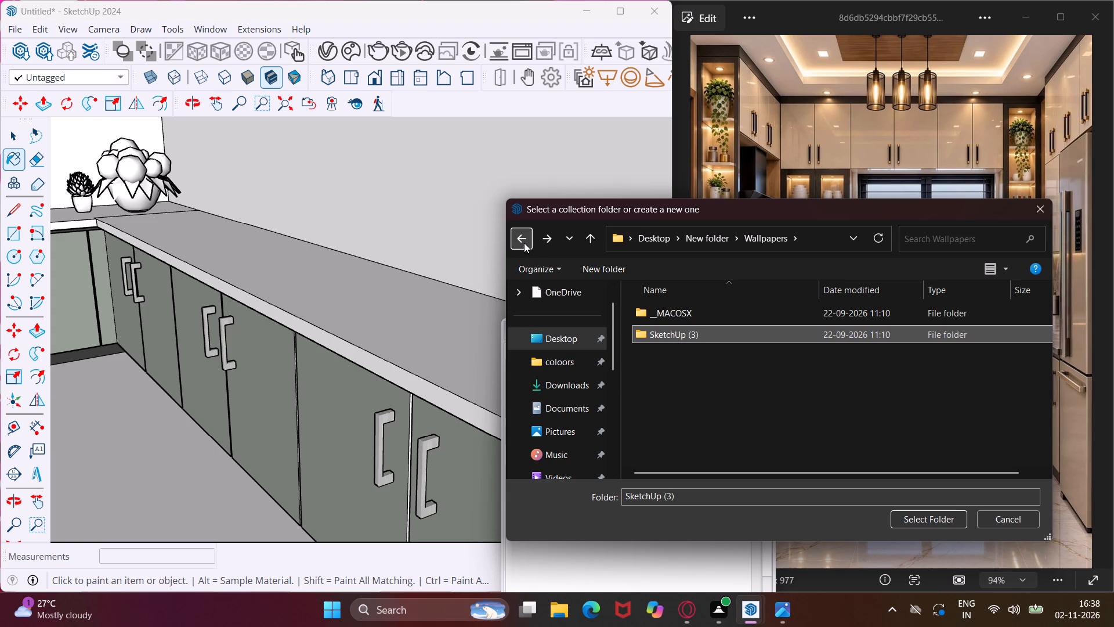
left_click(524, 243)
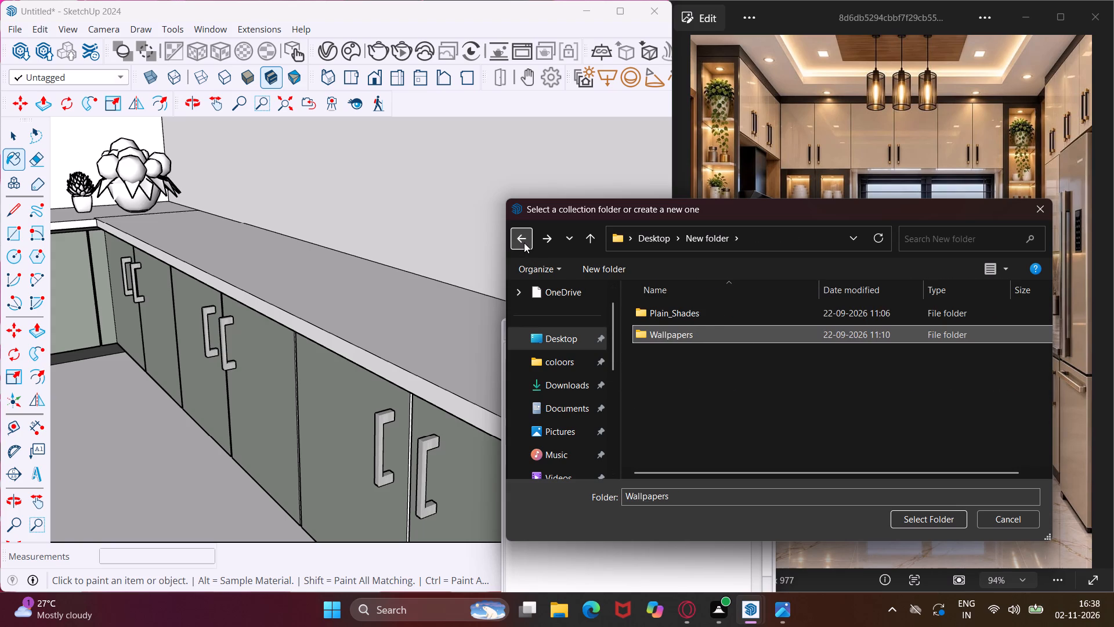
left_click(524, 243)
Load the City Glam wallpaper folder from Desktop > New folder > Wallpapers > SketchUp (3) > SketchUp as a material collection.
double_click(780, 328)
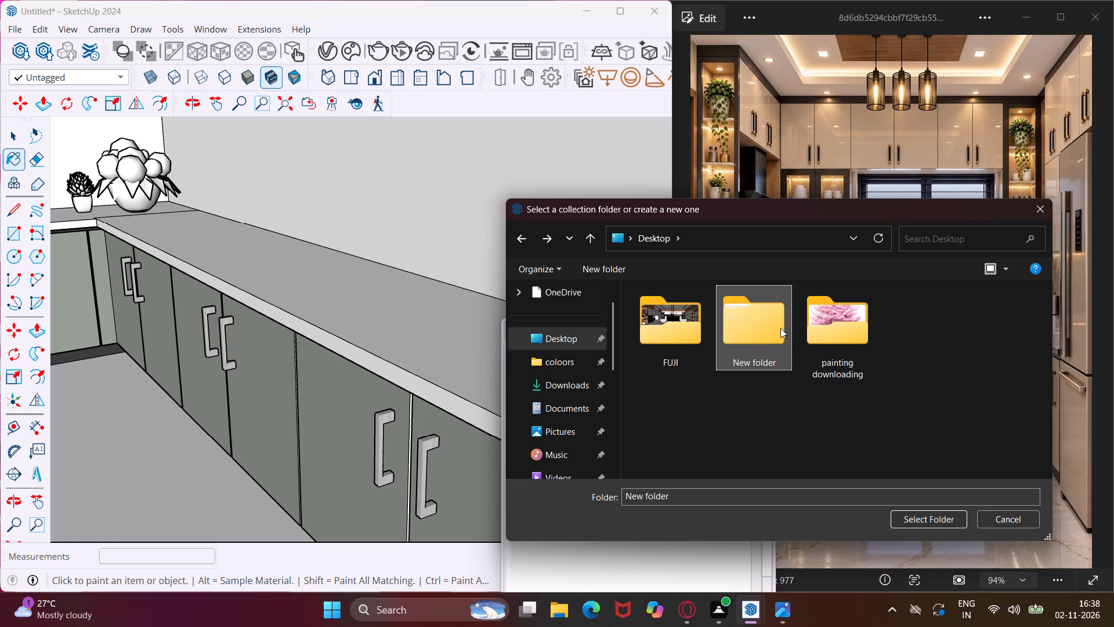
left_click(780, 328)
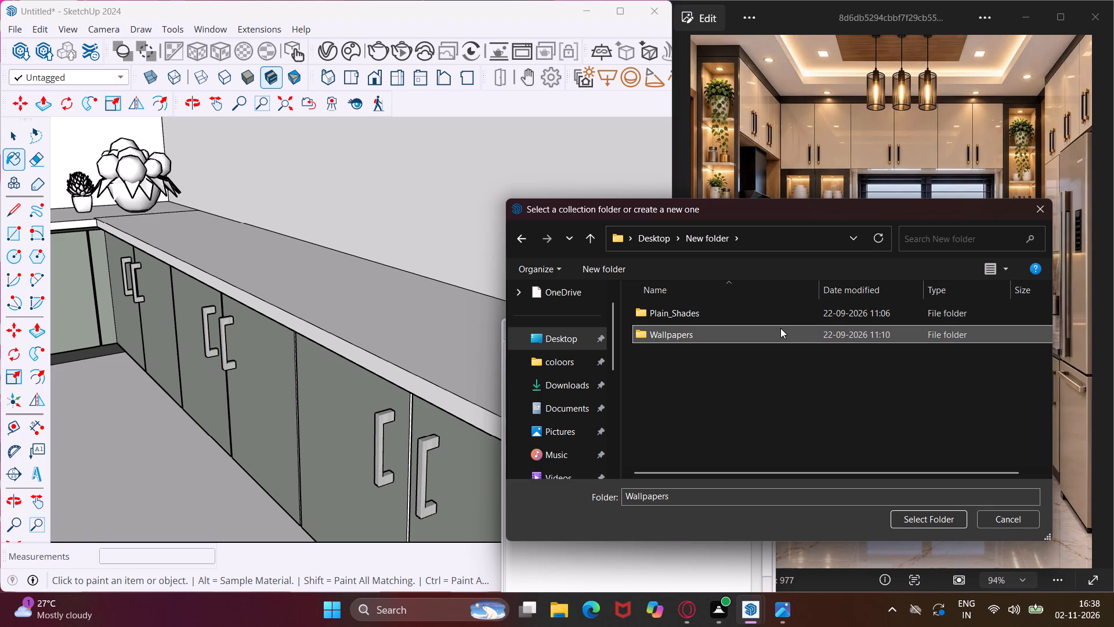
double_click(780, 328)
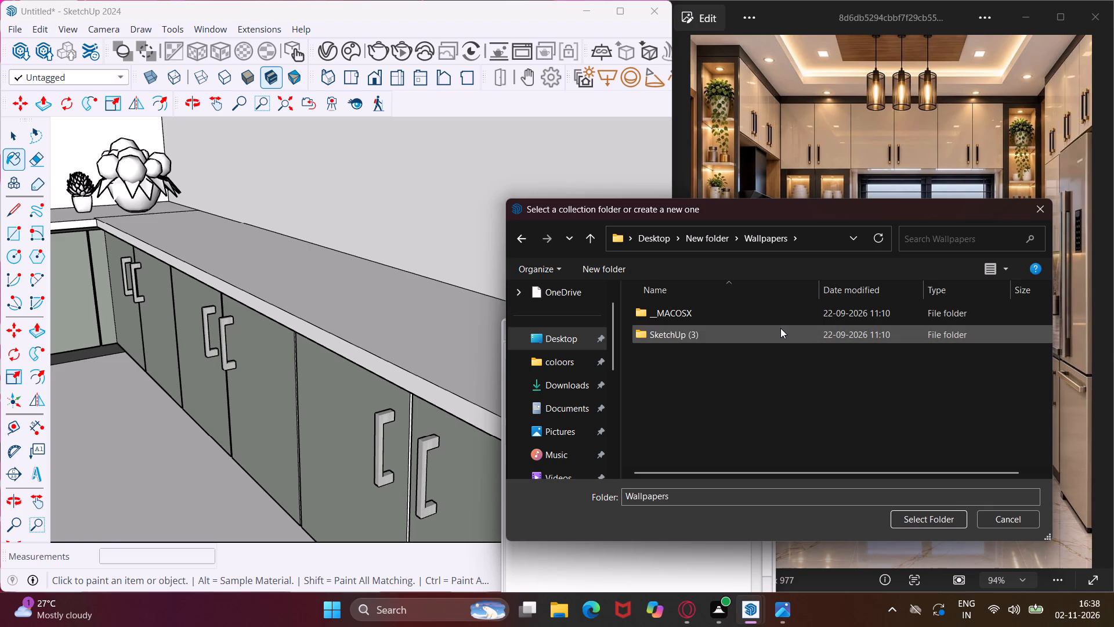
double_click(780, 328)
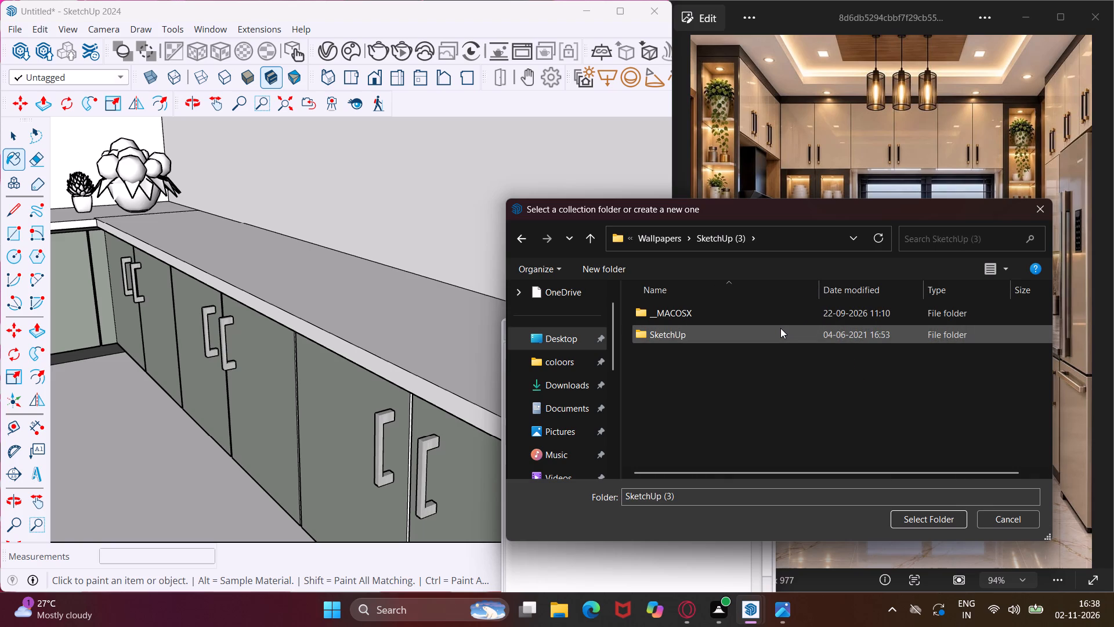
double_click(780, 328)
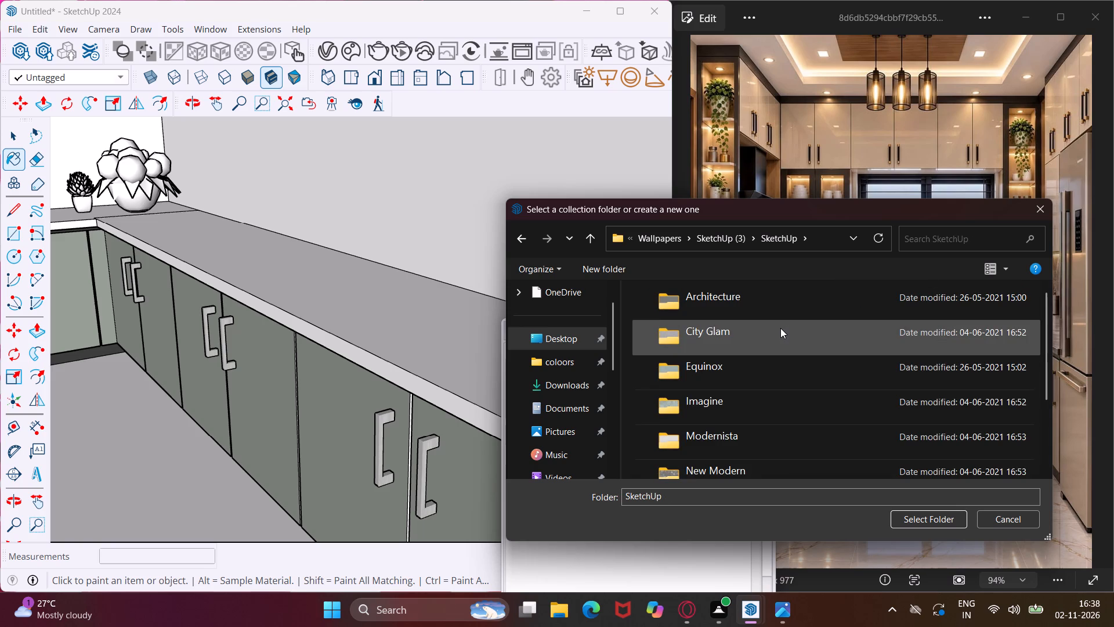
double_click(780, 328)
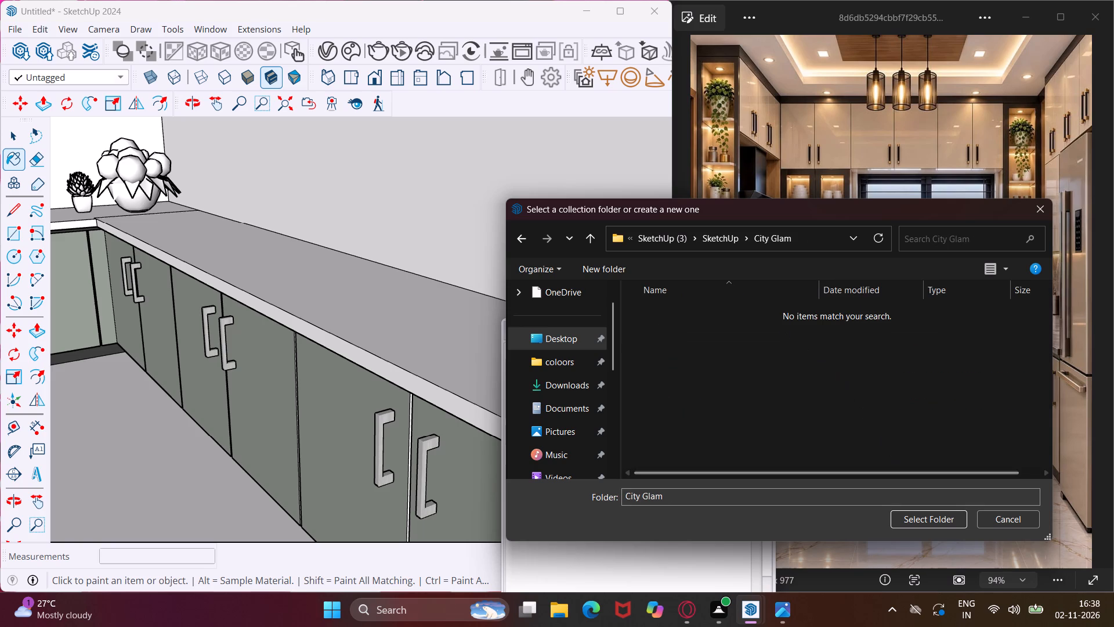
left_click(928, 522)
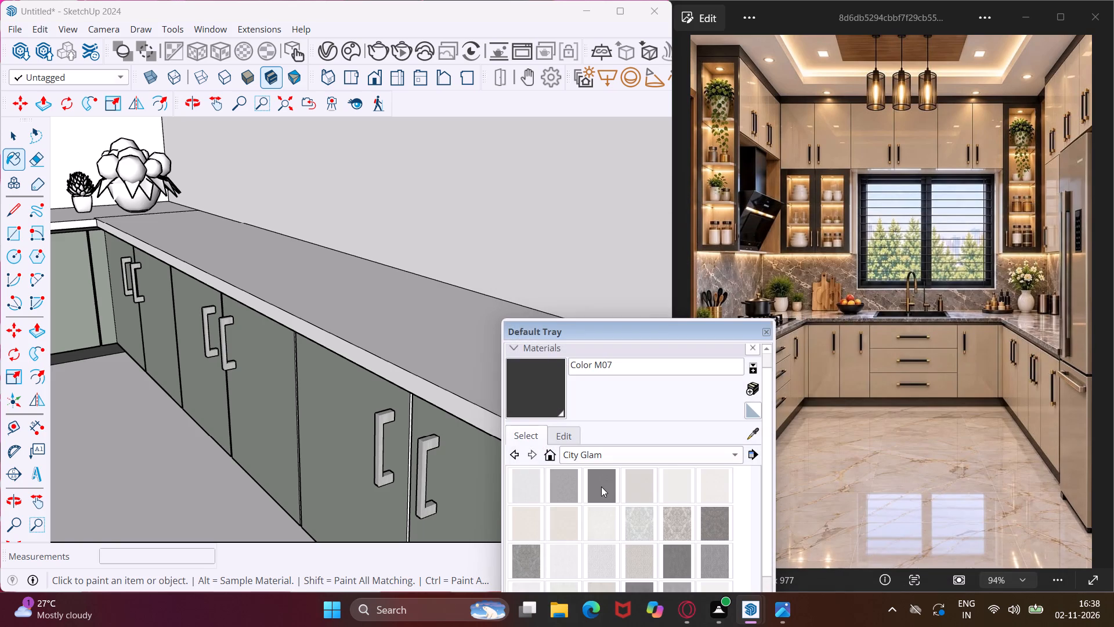
Examine the City Glam swatches with more of the tray exposed, comparing the grey textures up to NILAYA CITY GLAM 32634 ROLL B75.
scroll(619, 535, "down", 9)
scroll(557, 496, "up", 3)
scroll(595, 539, "down", 4)
left_click_drag(650, 330, 721, 117)
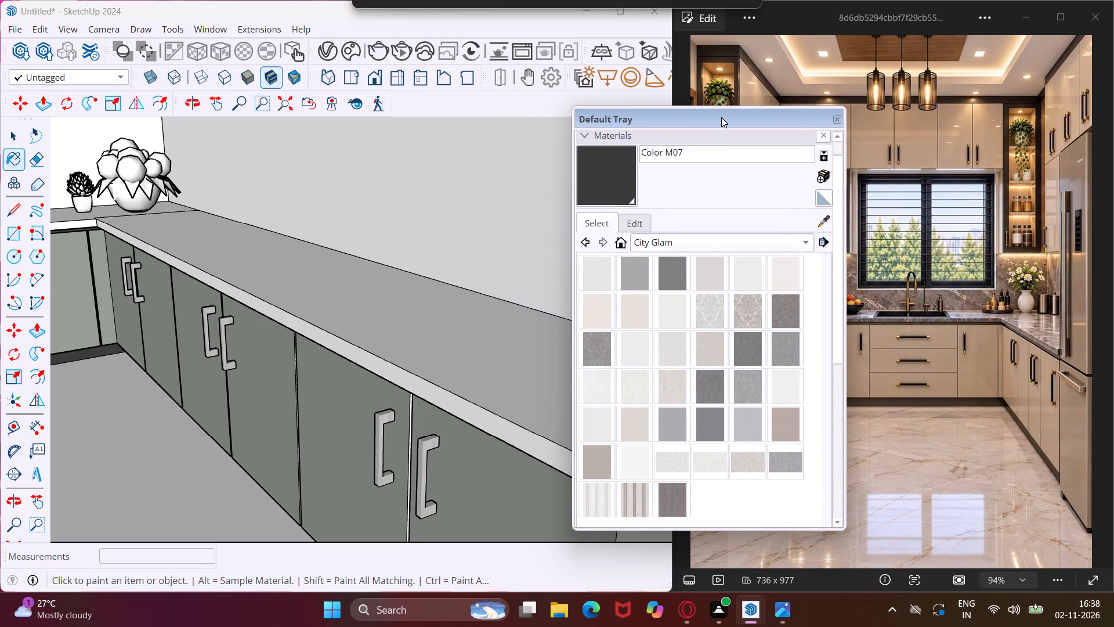
left_click_drag(721, 117, 700, 201)
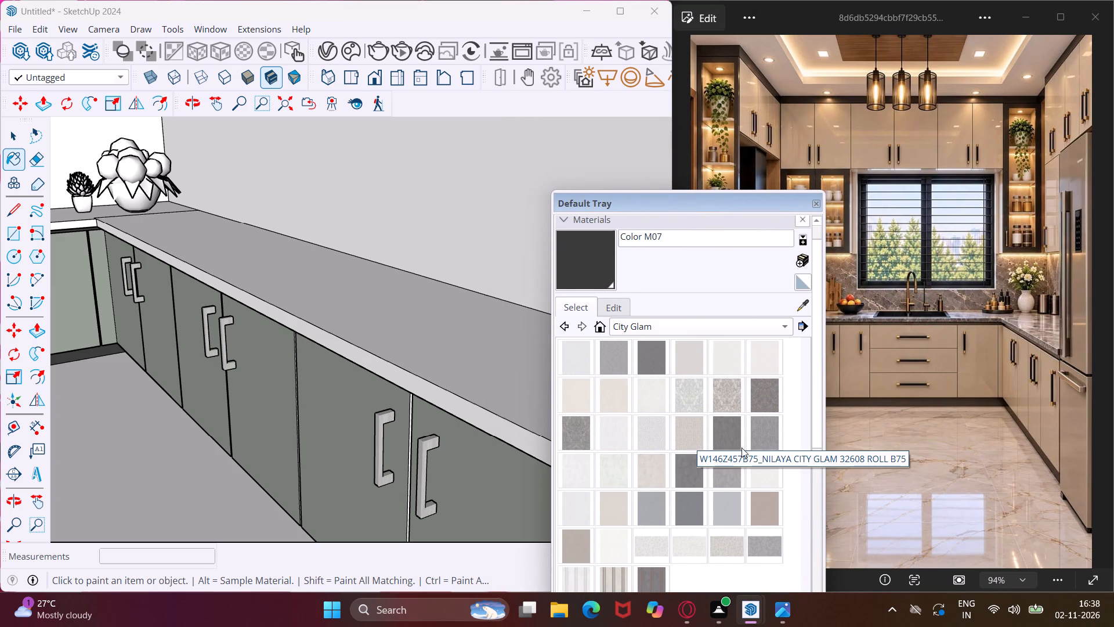
left_click(732, 434)
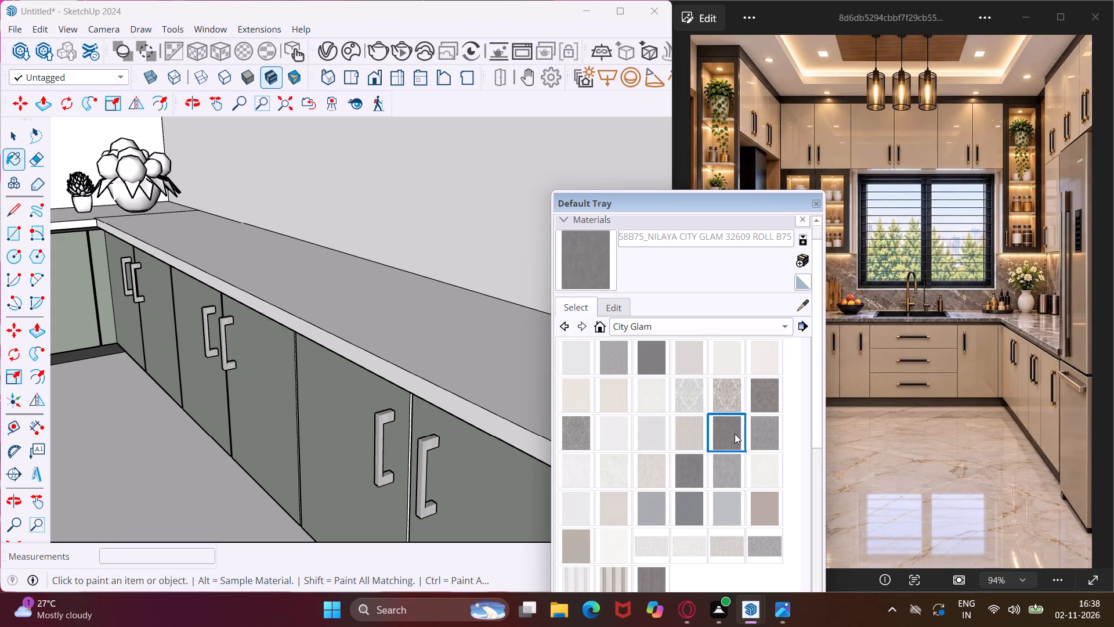
left_click(768, 433)
left_click(721, 484)
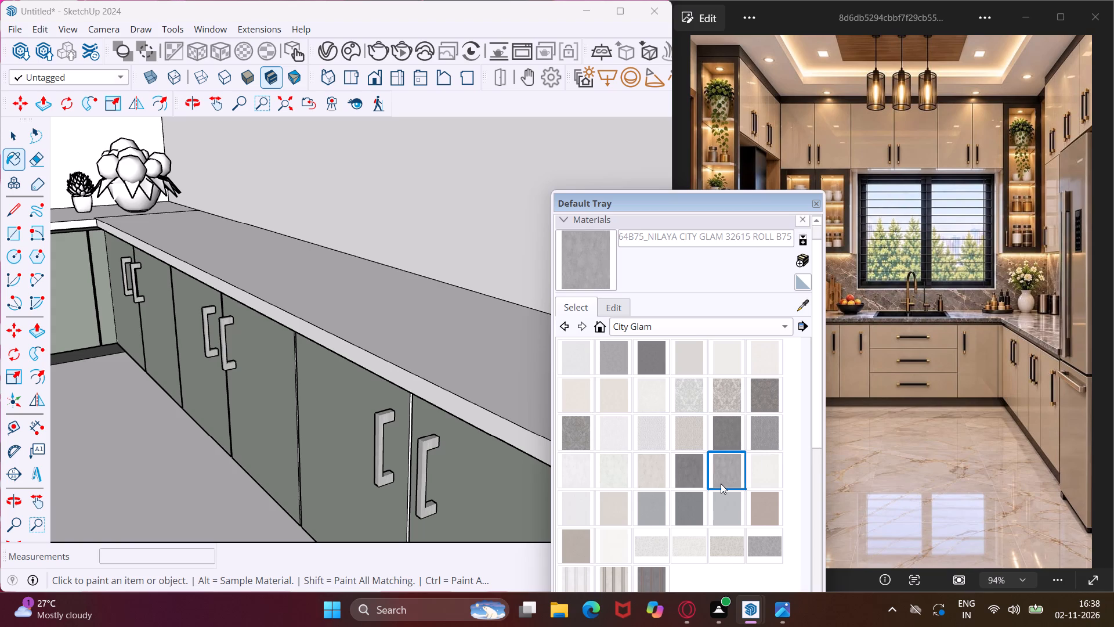
left_click(685, 514)
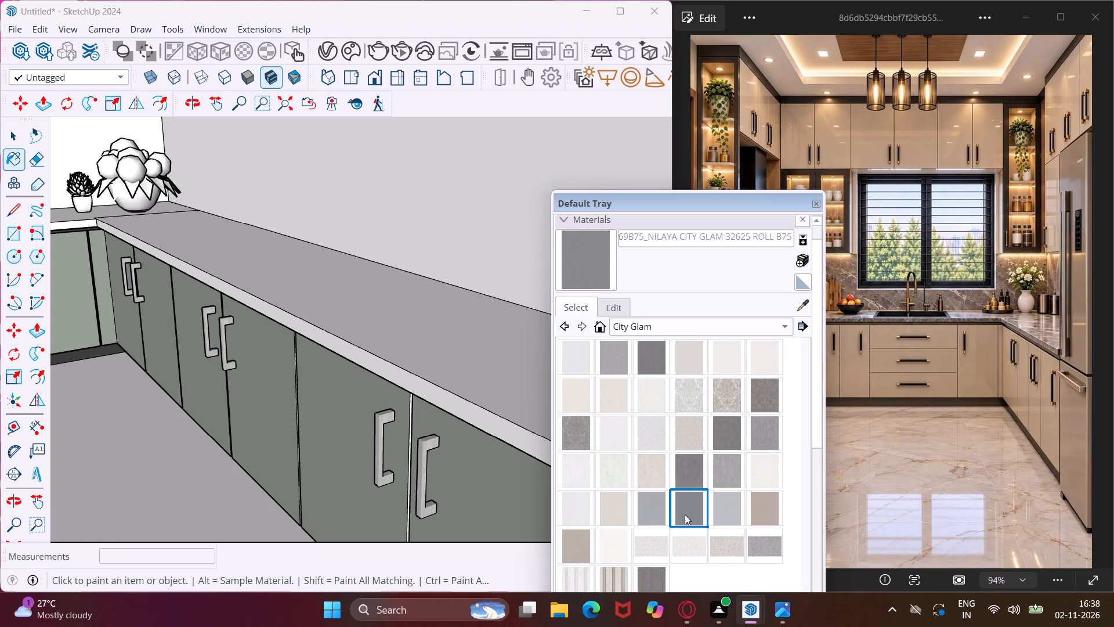
left_click(769, 549)
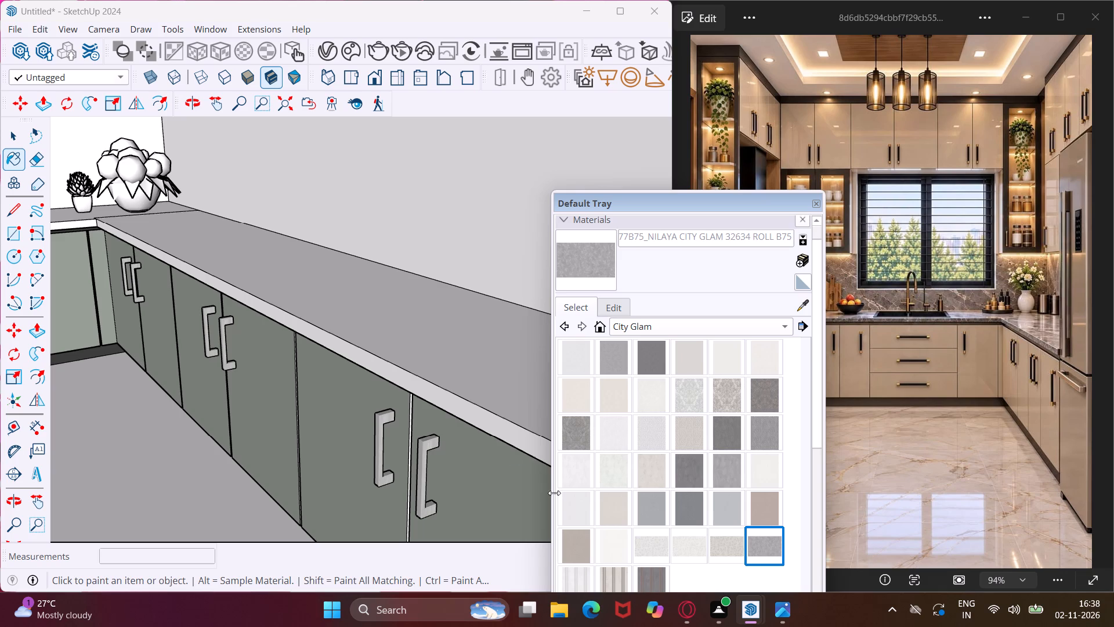
Open the V-Ray Asset Editor, move the Default Tray out of its way, and start browsing materials in Cosmos.
left_click(321, 49)
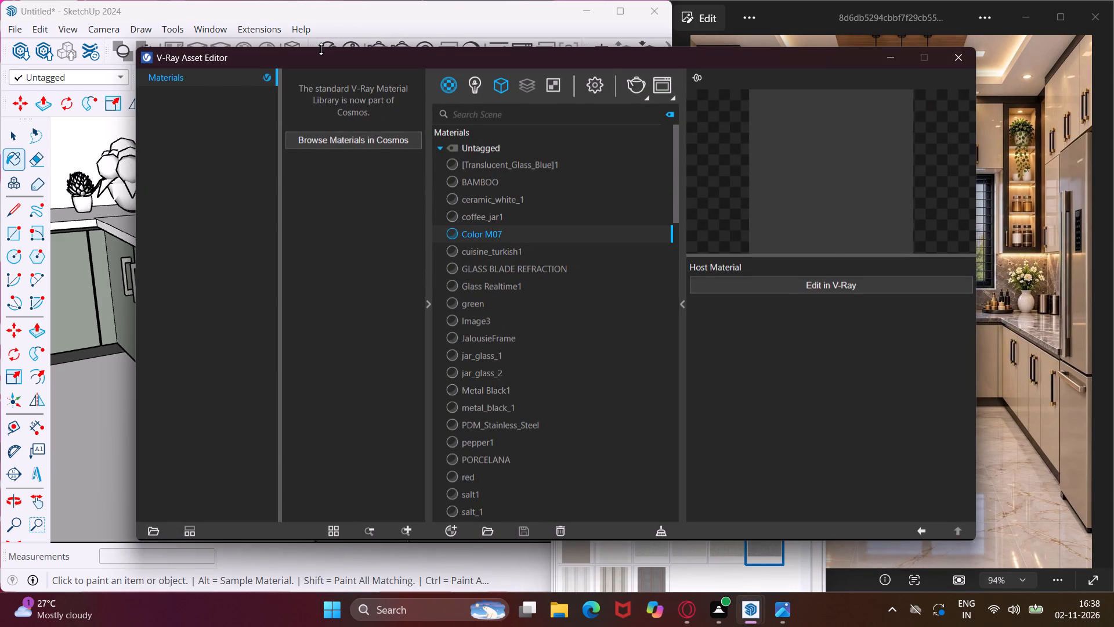
left_click_drag(548, 60, 532, 73)
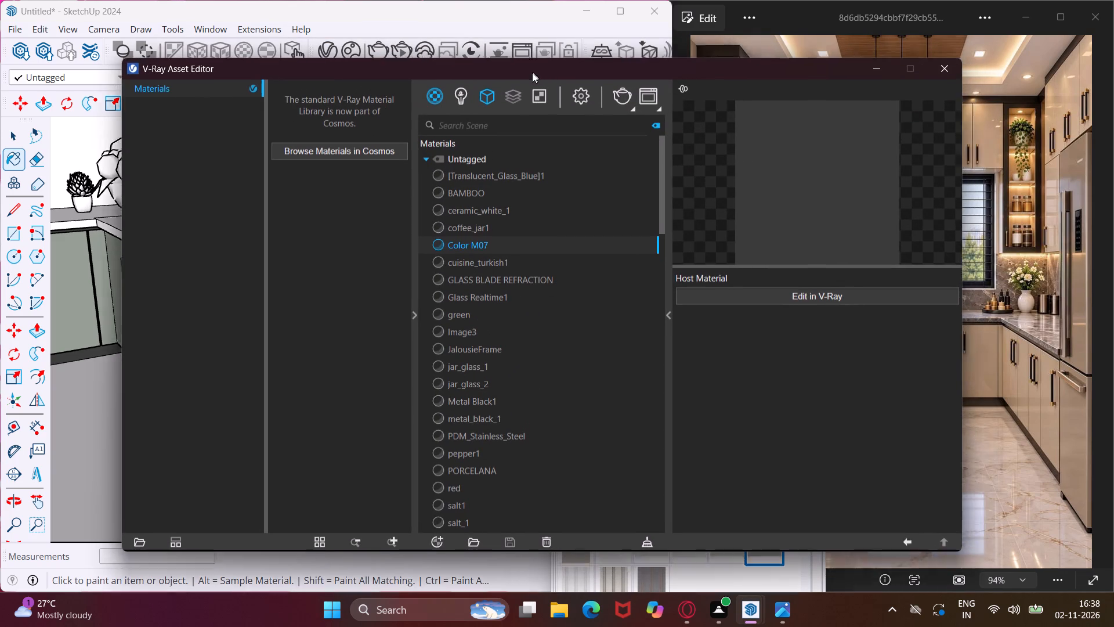
left_click_drag(532, 73, 219, 99)
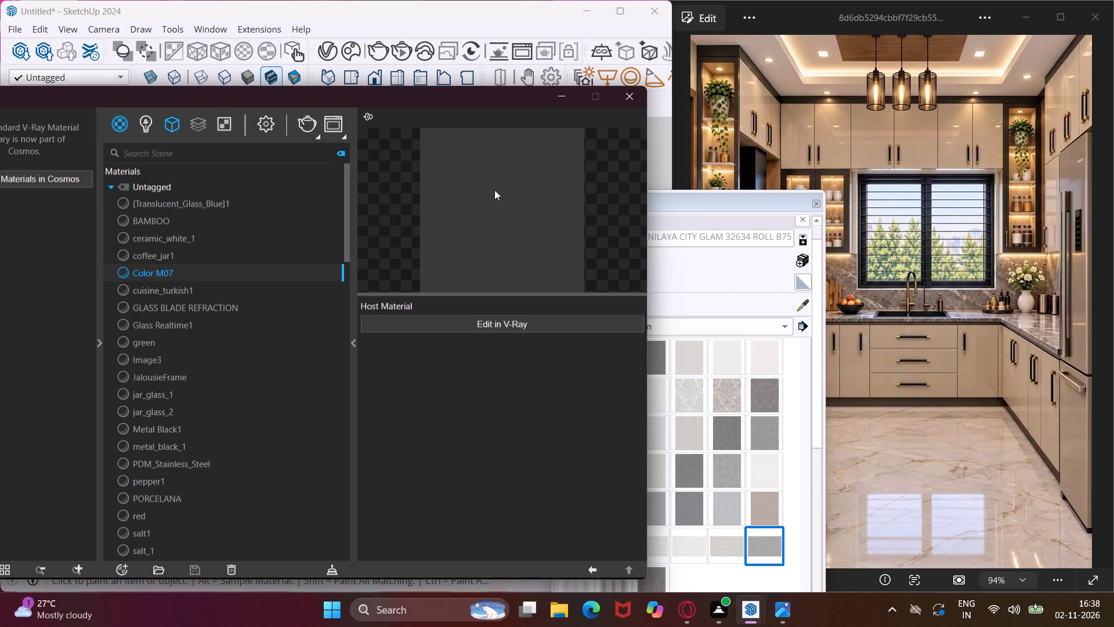
double_click(773, 548)
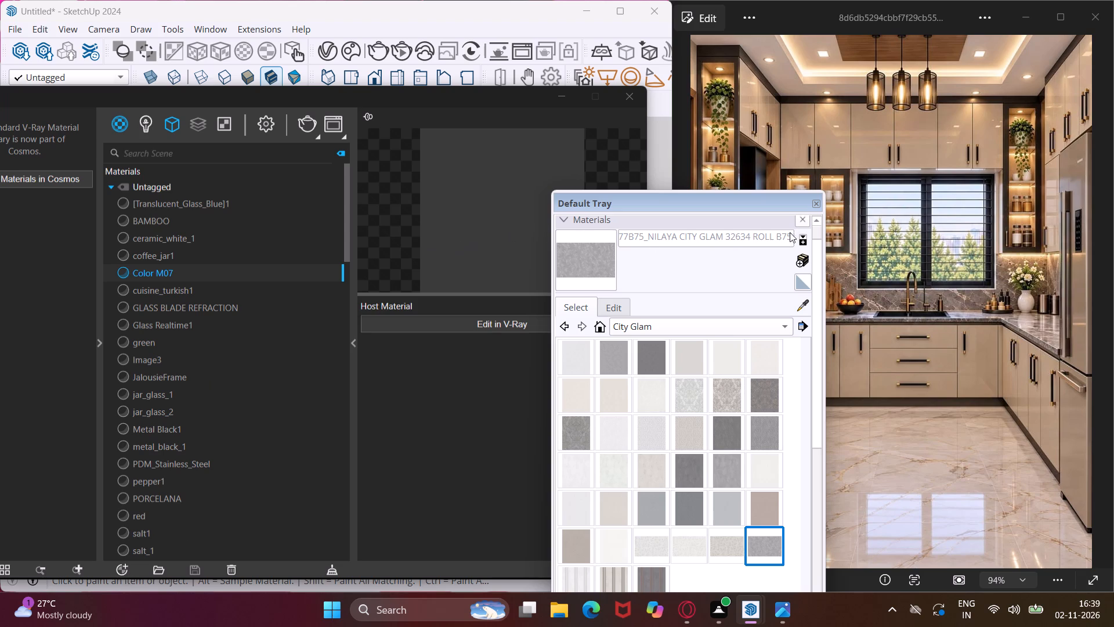
left_click_drag(794, 201, 735, 567)
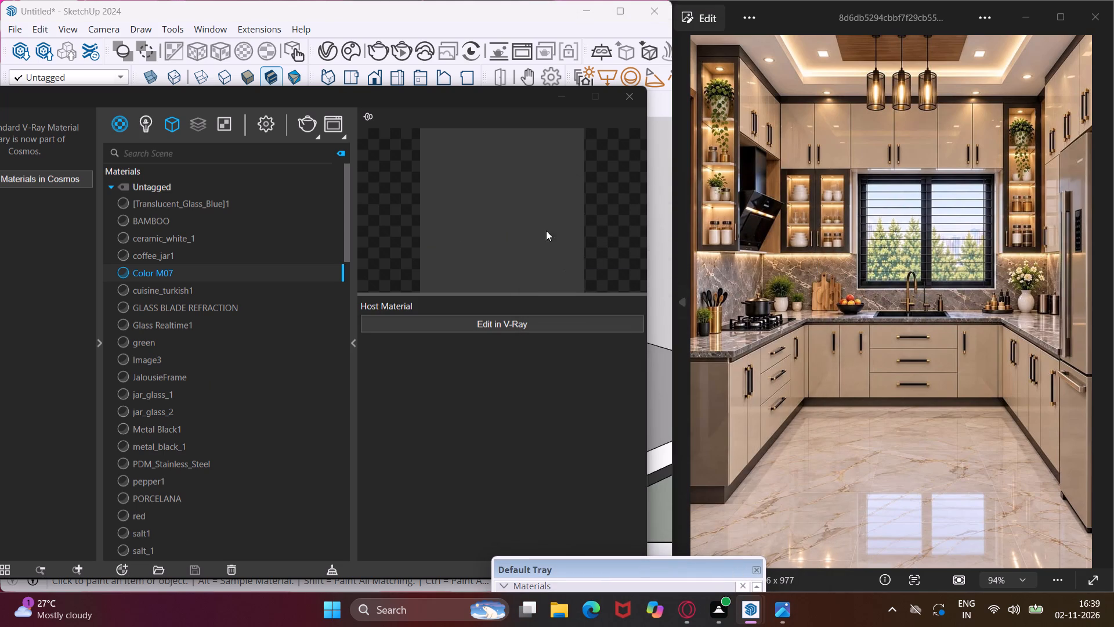
left_click_drag(469, 96, 809, 25)
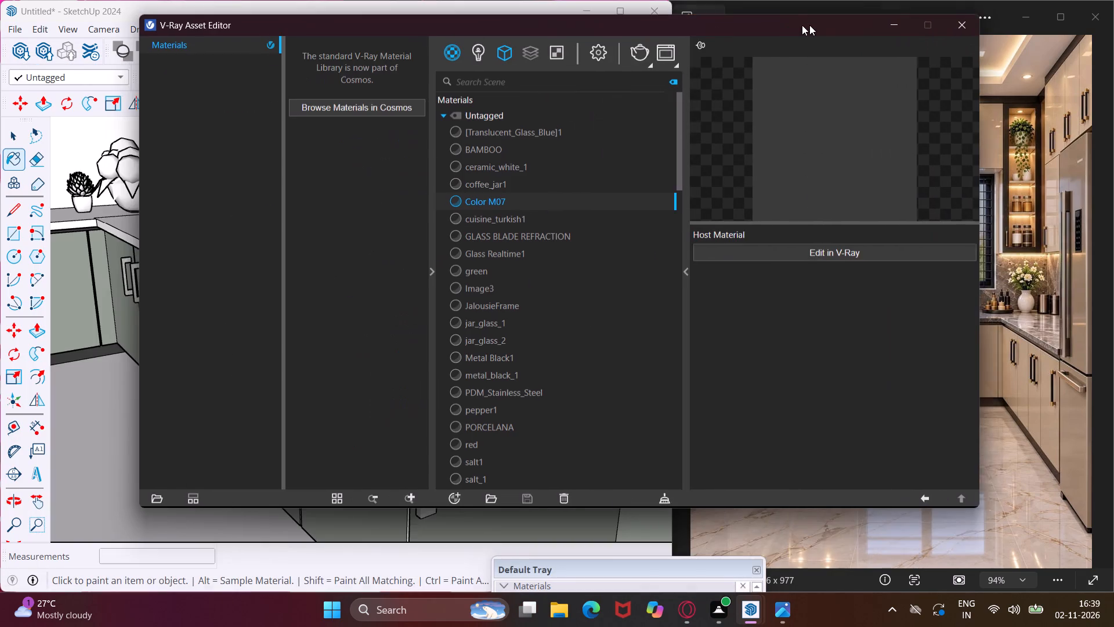
left_click_drag(809, 25, 812, 61)
left_click(420, 148)
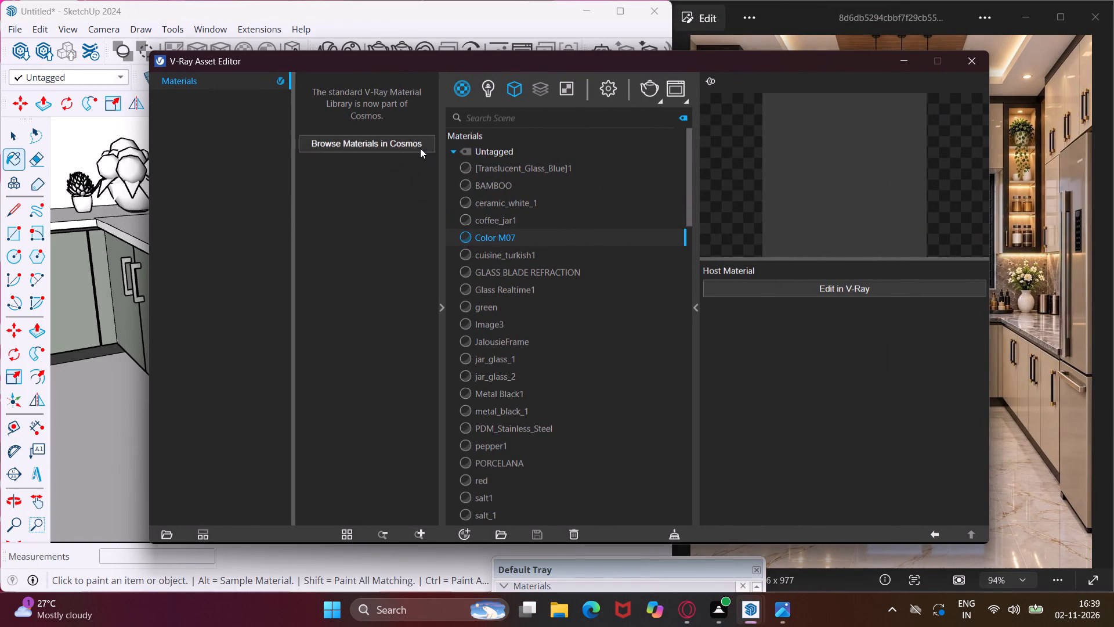
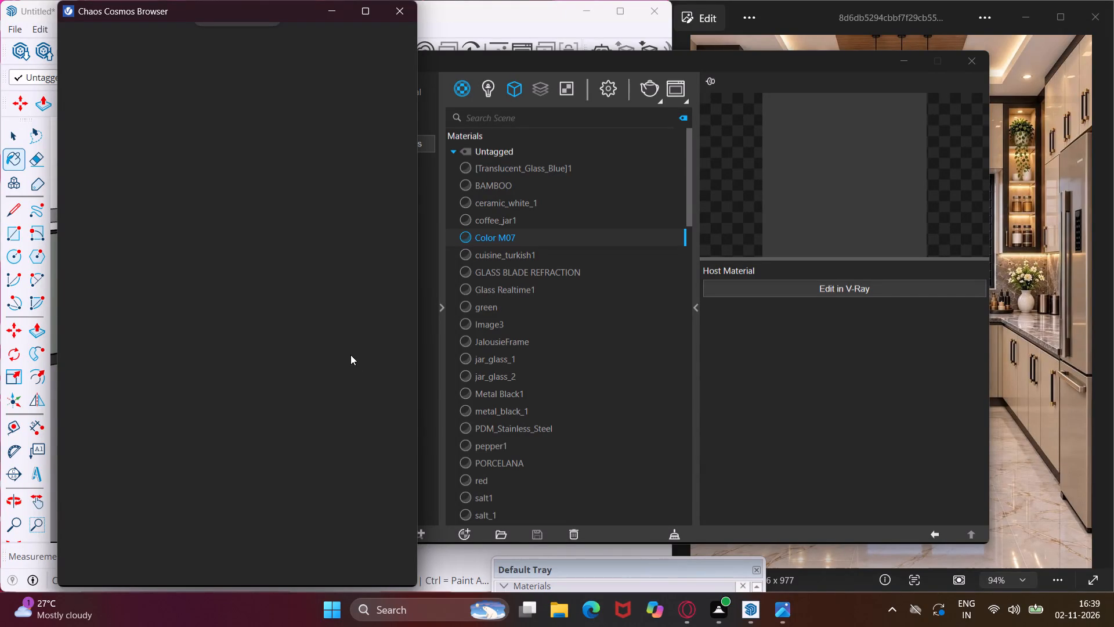
Reopen the Cosmos material library and show the Stone category of its online materials.
left_click(397, 15)
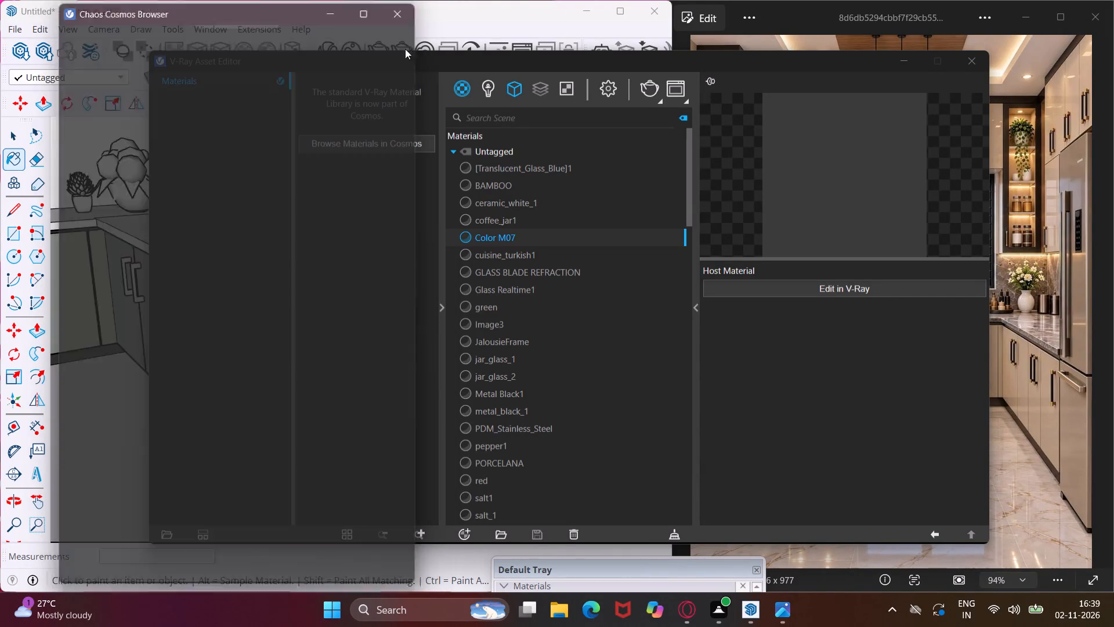
left_click(407, 147)
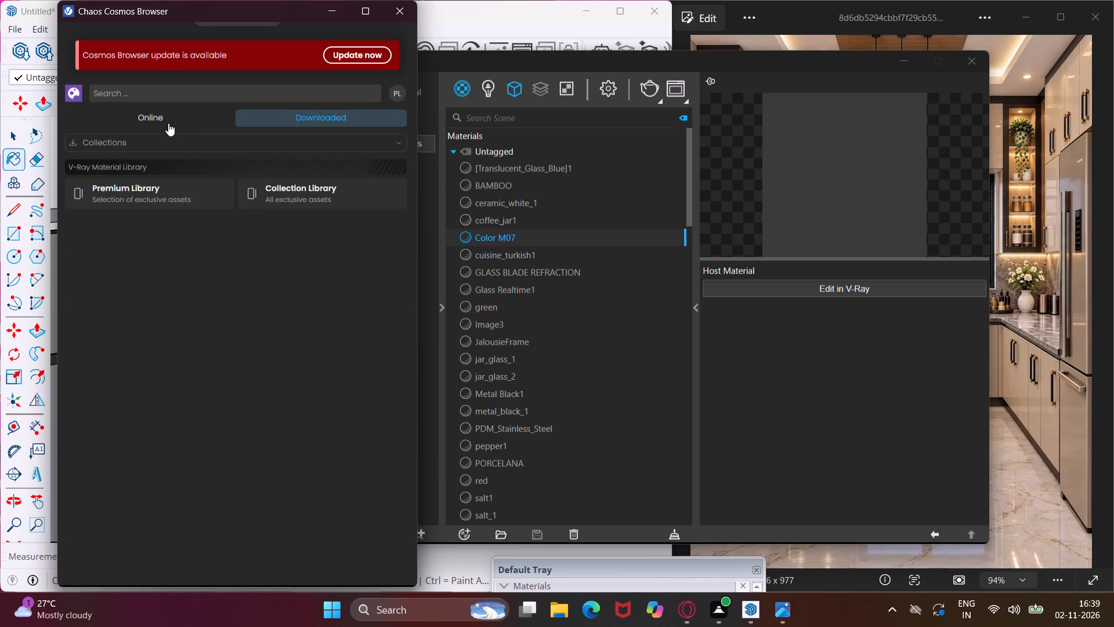
left_click(161, 118)
left_click(184, 141)
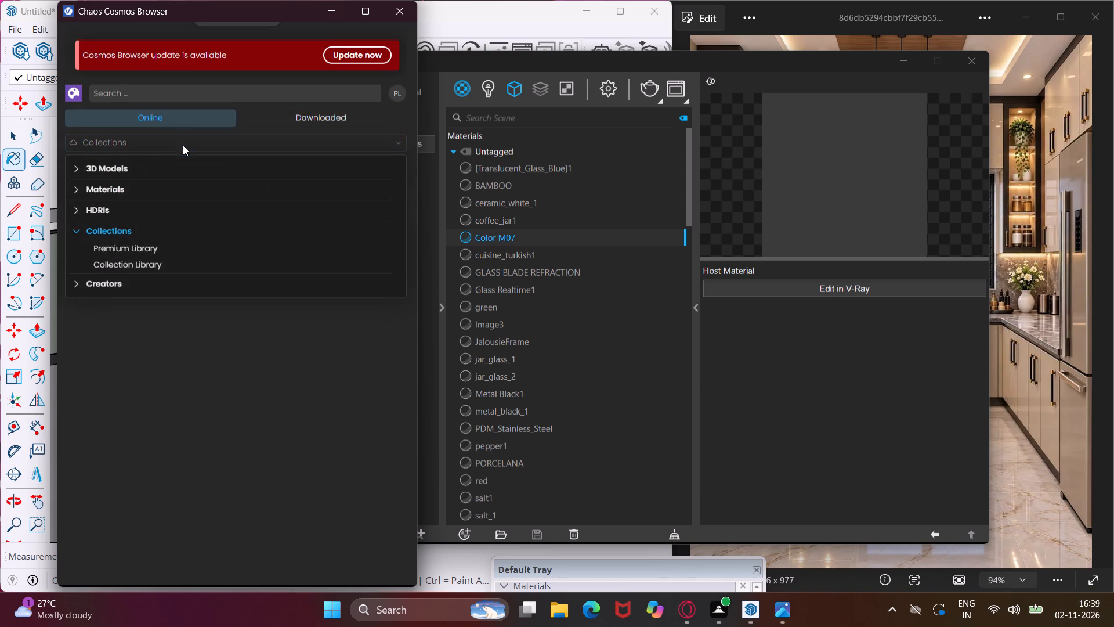
left_click(113, 192)
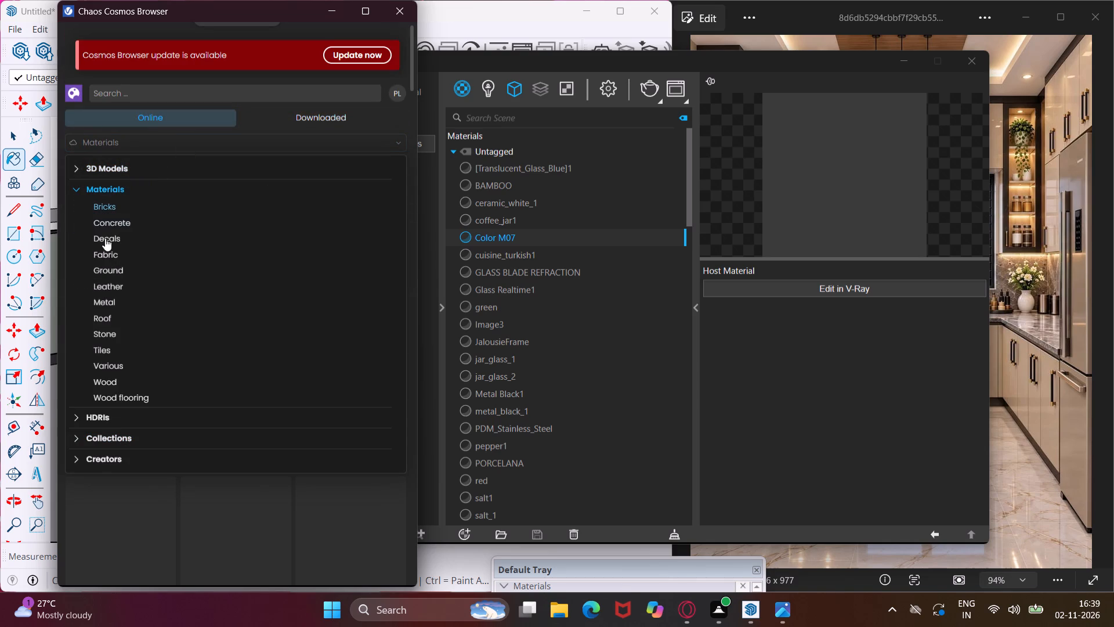
left_click(106, 350)
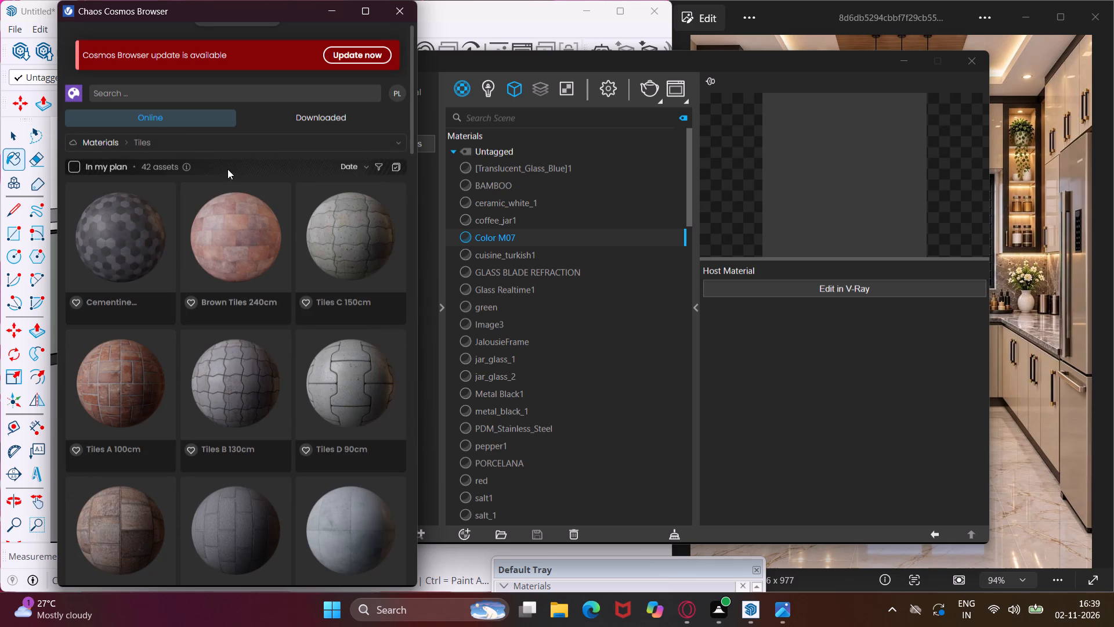
left_click(237, 137)
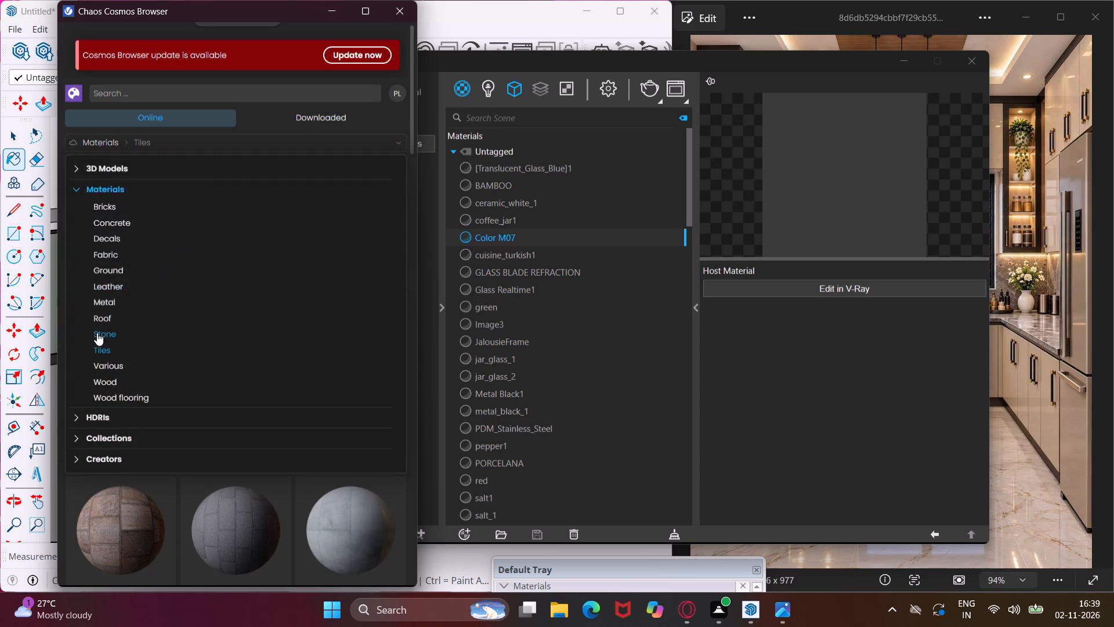
left_click(97, 333)
Look through the online Stone materials for a granite or marble suited to the kitchen countertop.
scroll(132, 337, "down", 2)
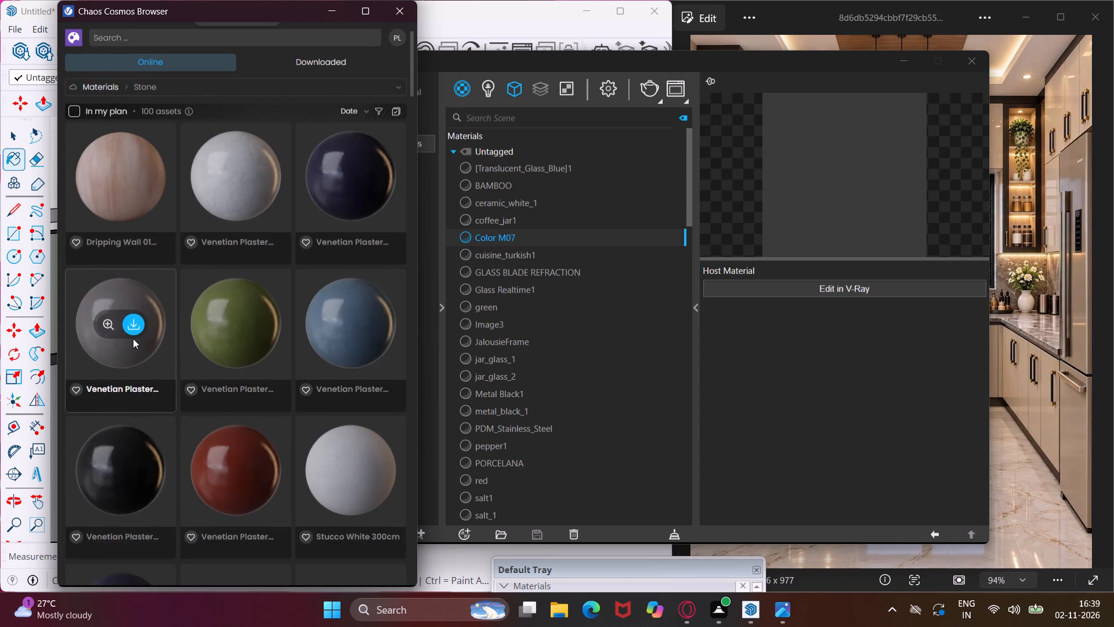
scroll(133, 338, "down", 6)
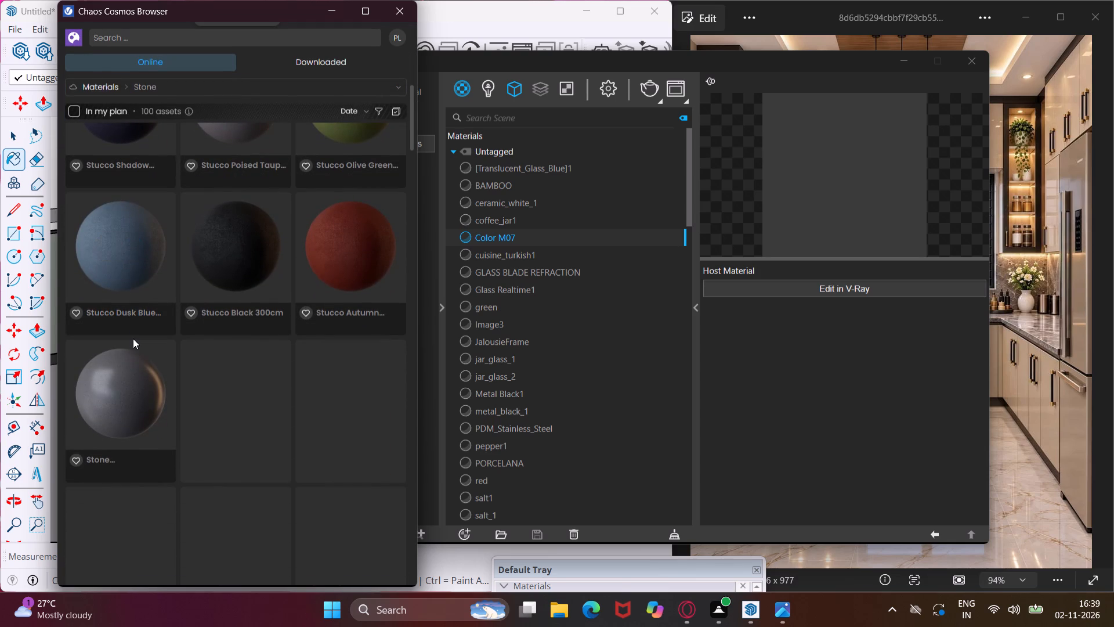
scroll(133, 338, "down", 10)
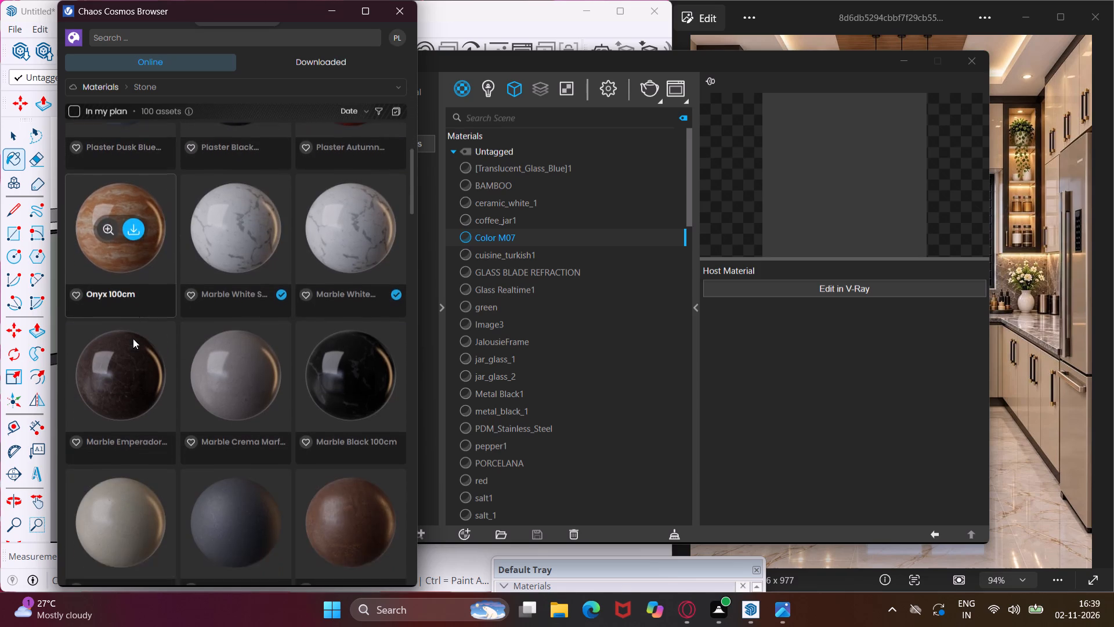
scroll(133, 338, "down", 5)
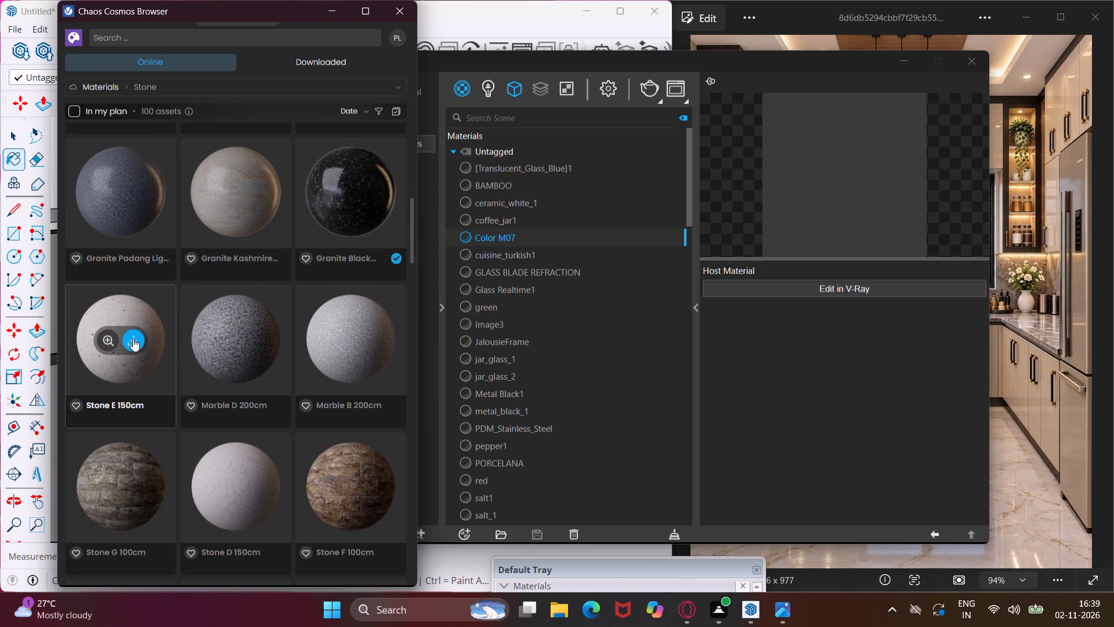
scroll(133, 338, "down", 12)
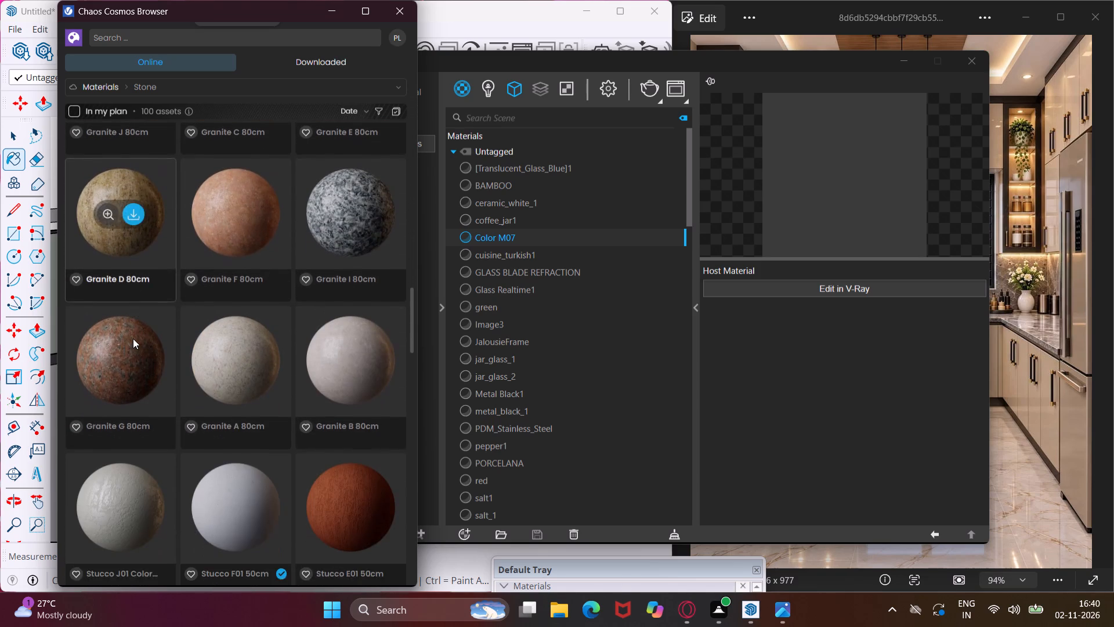
scroll(133, 338, "down", 6)
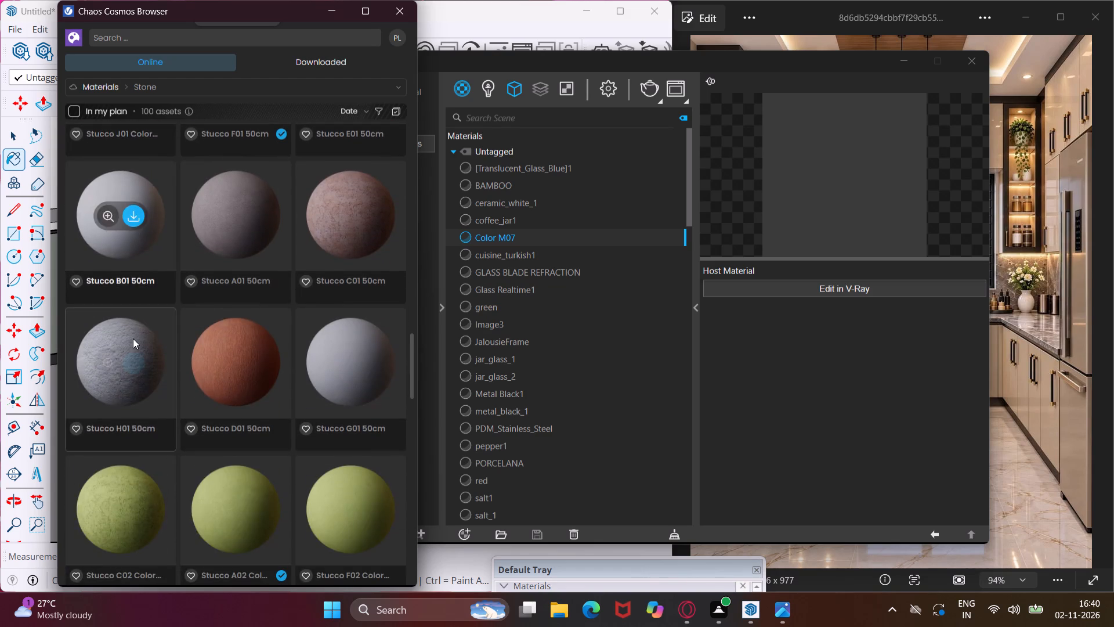
scroll(133, 338, "down", 12)
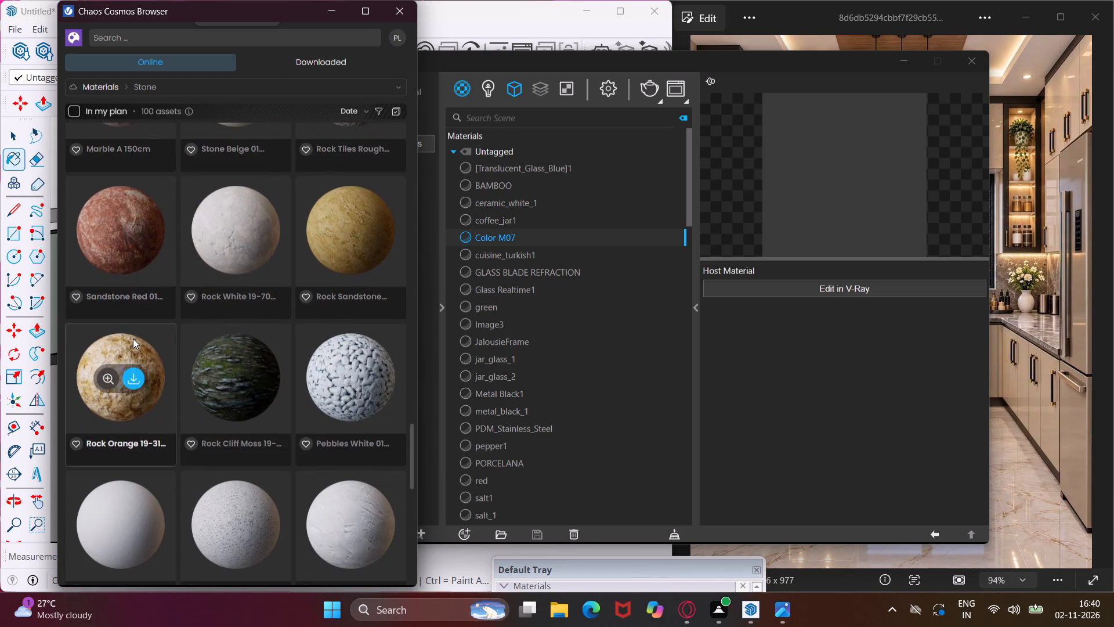
scroll(133, 338, "down", 7)
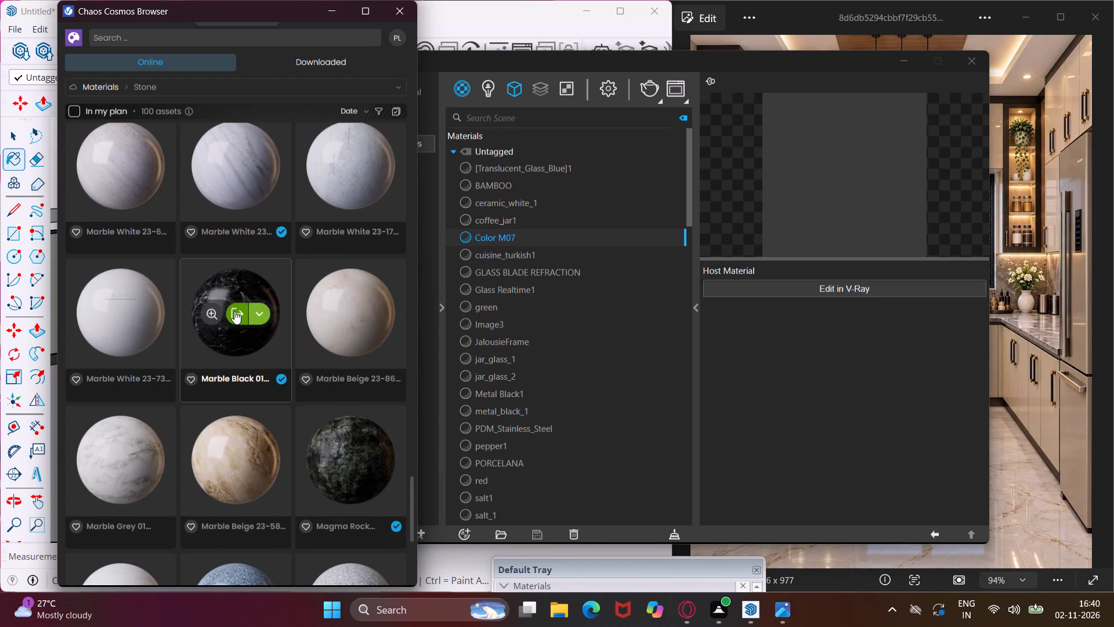
scroll(261, 381, "down", 5)
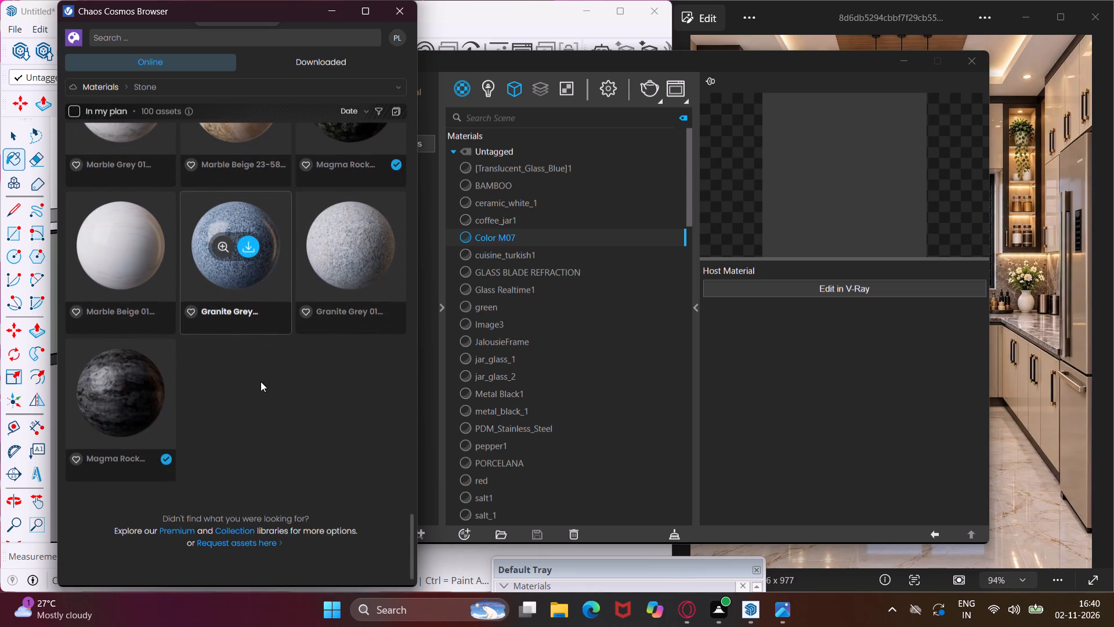
scroll(120, 396, "up", 2)
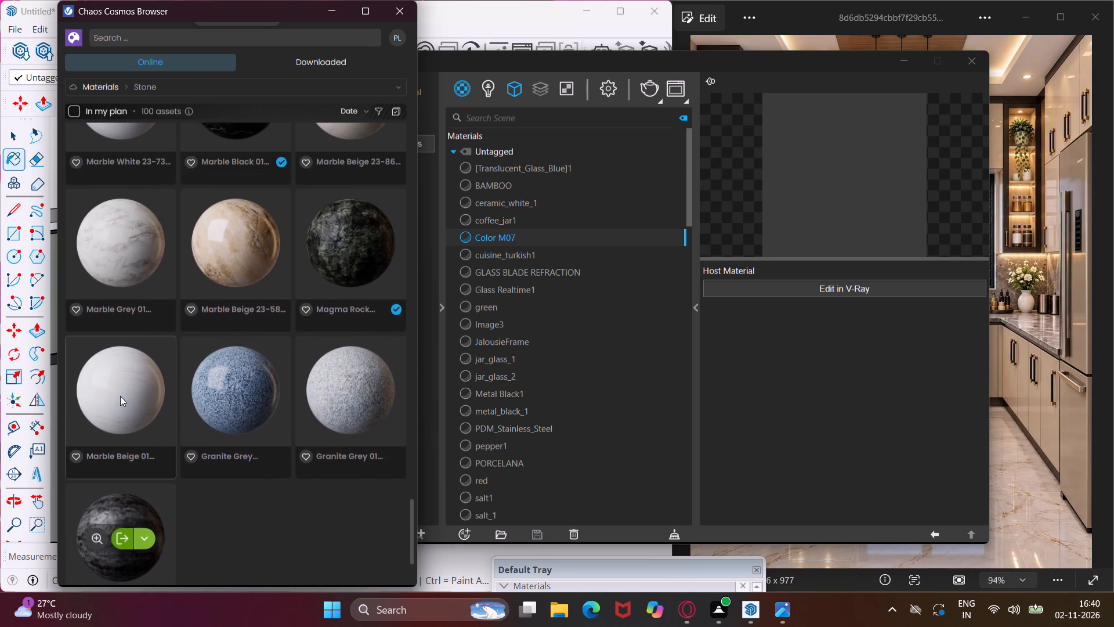
scroll(120, 396, "up", 5)
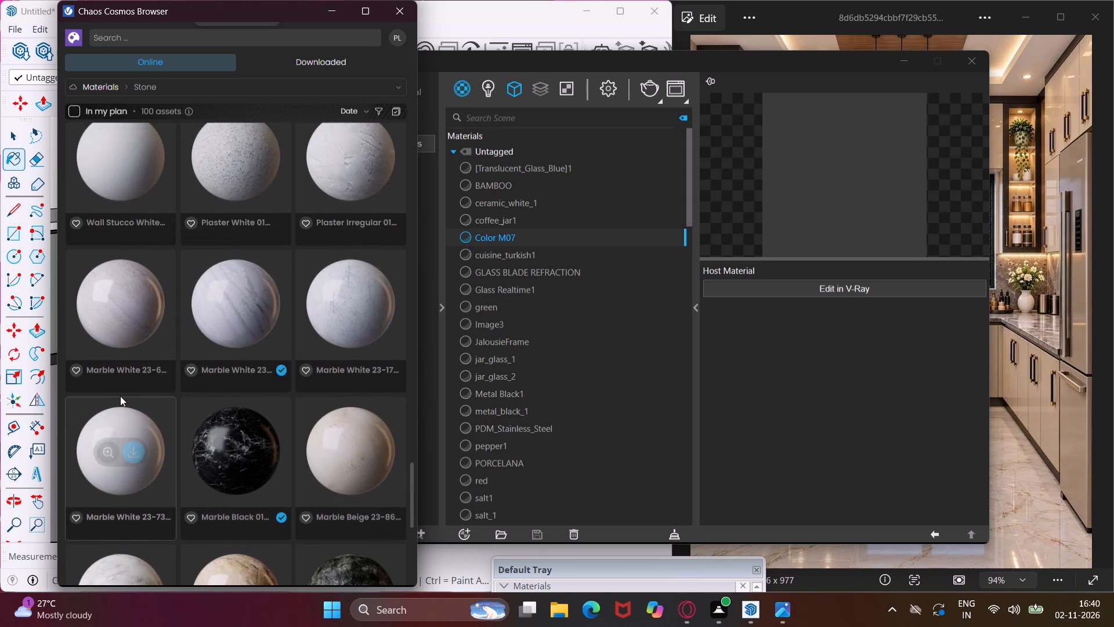
scroll(120, 396, "up", 17)
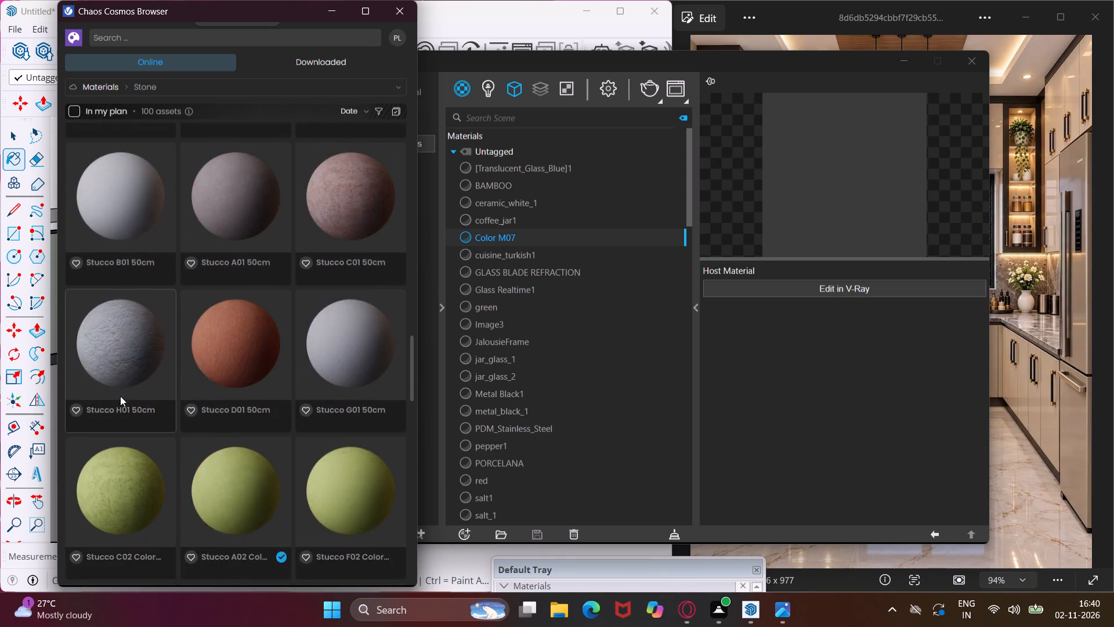
scroll(120, 396, "up", 10)
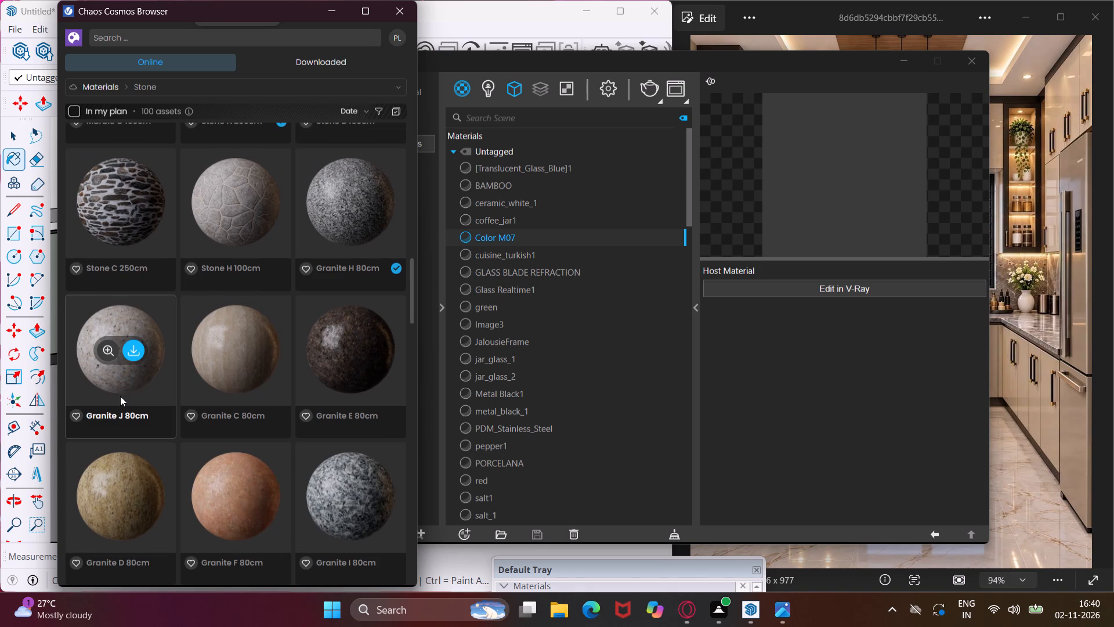
scroll(120, 396, "up", 2)
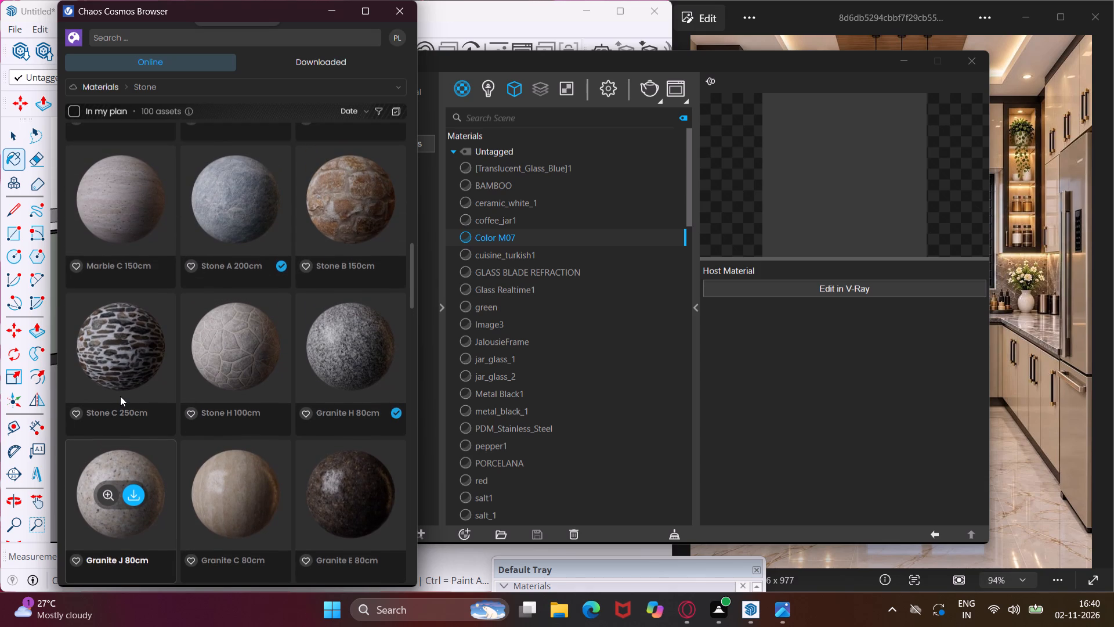
scroll(120, 396, "down", 3)
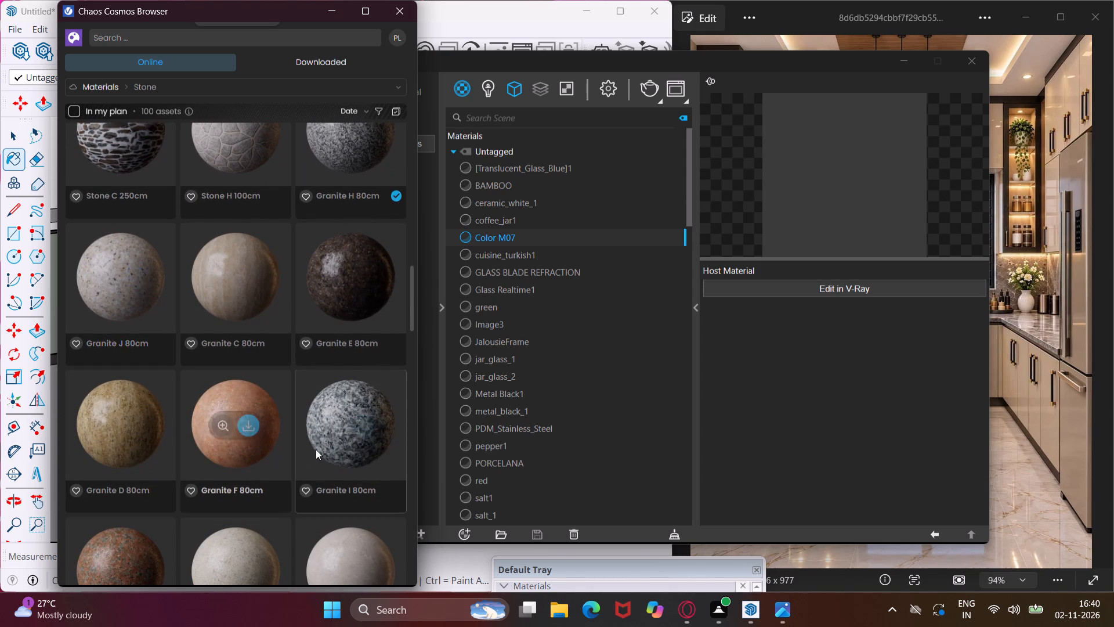
Download the Granite I 80cm material and import it into the scene.
left_click(364, 423)
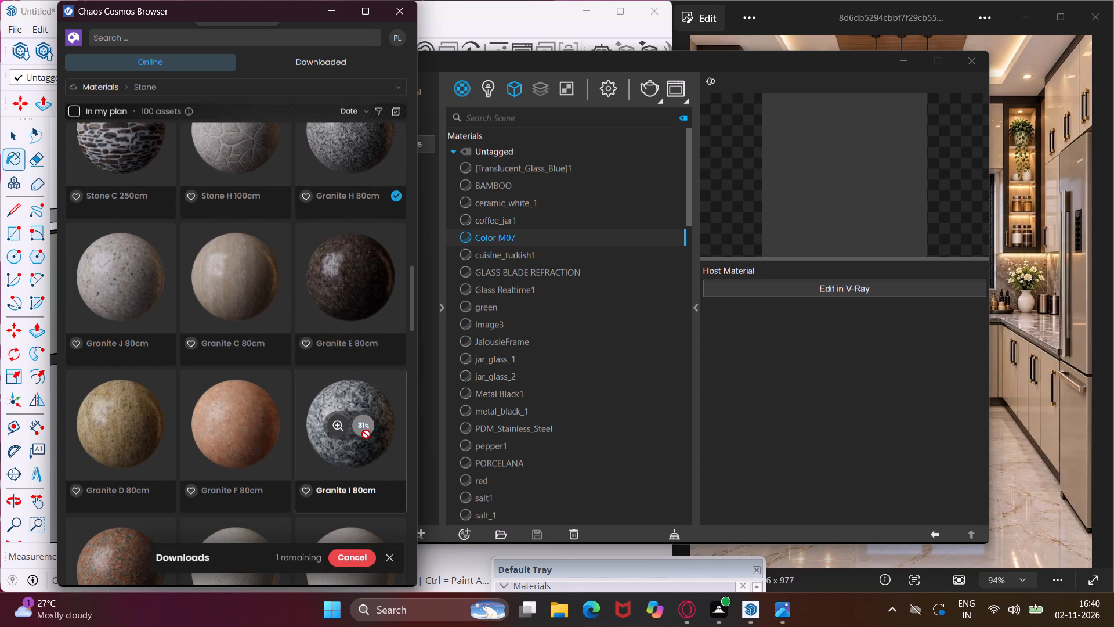
left_click(348, 423)
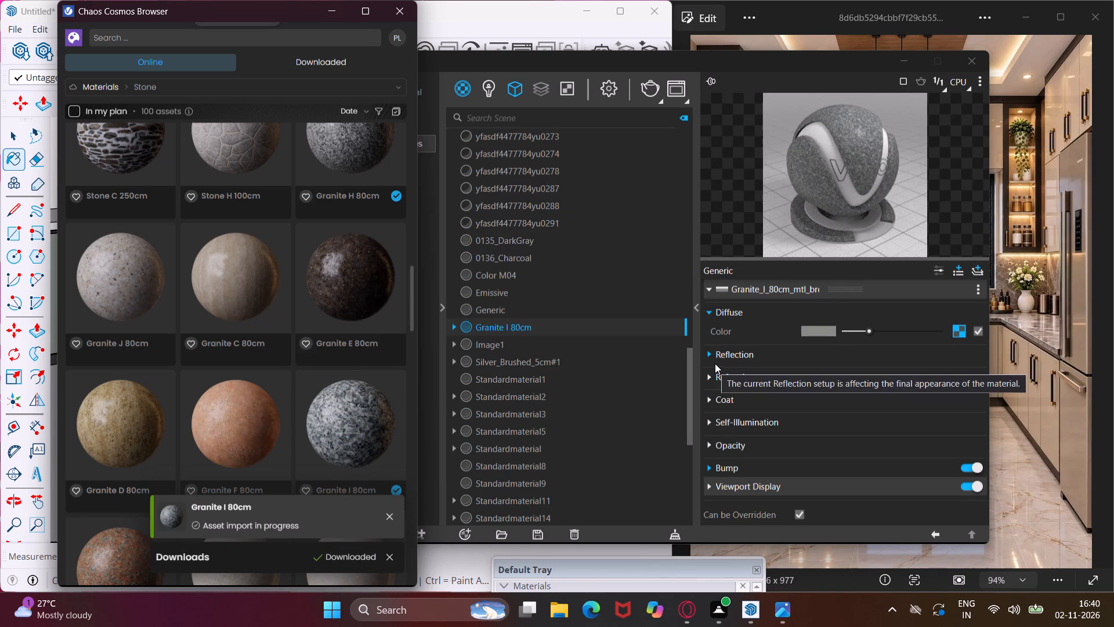
Enable the reflection IOR of Granite I 80cm at 4 and set its reflection glossiness to 0.92.
left_click(708, 351)
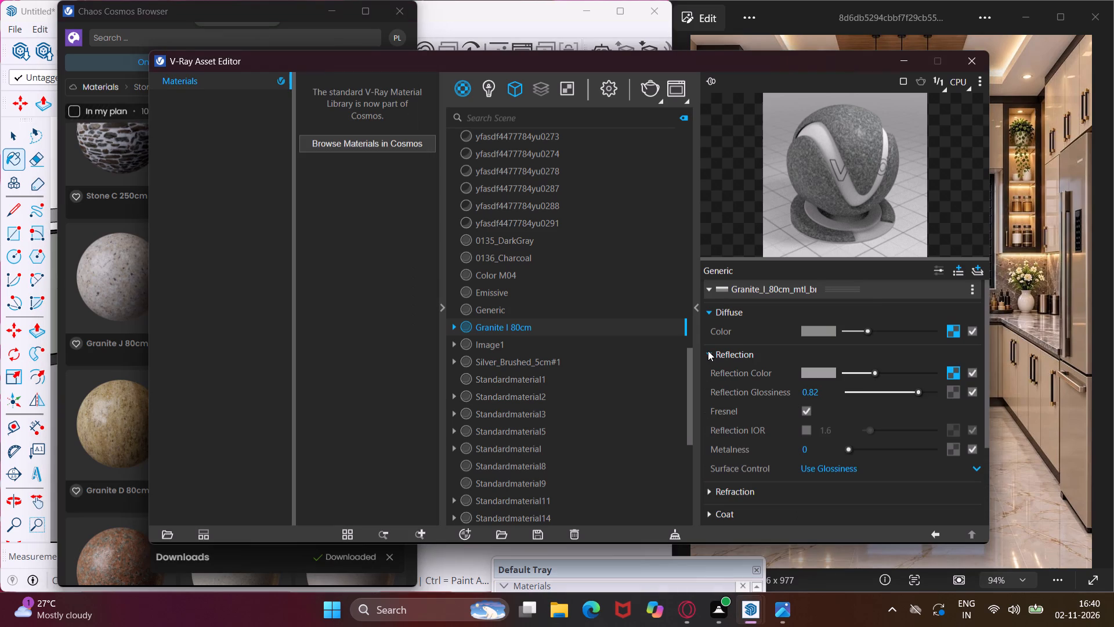
left_click(808, 430)
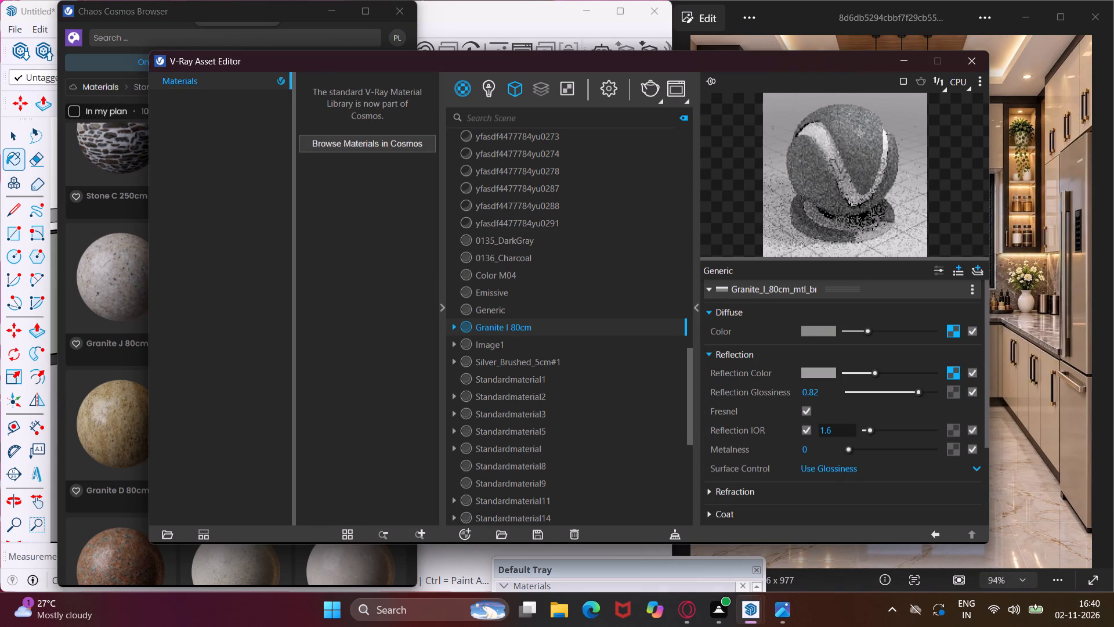
left_click(844, 433)
key("BackSpace")
key("BackSpace")
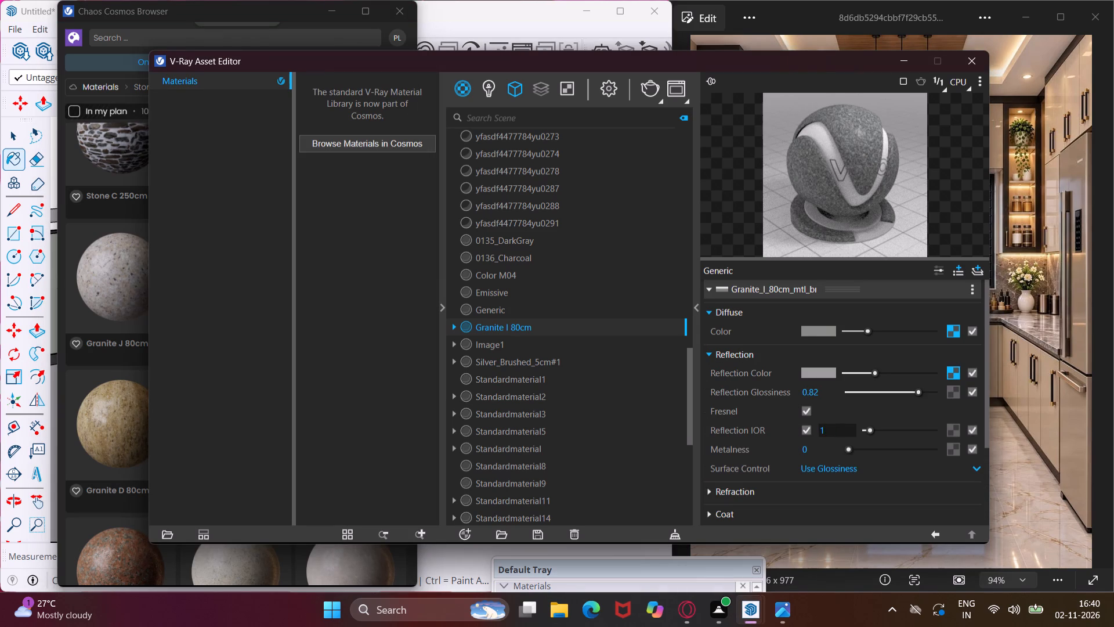
key("BackSpace")
key("4")
key("Return")
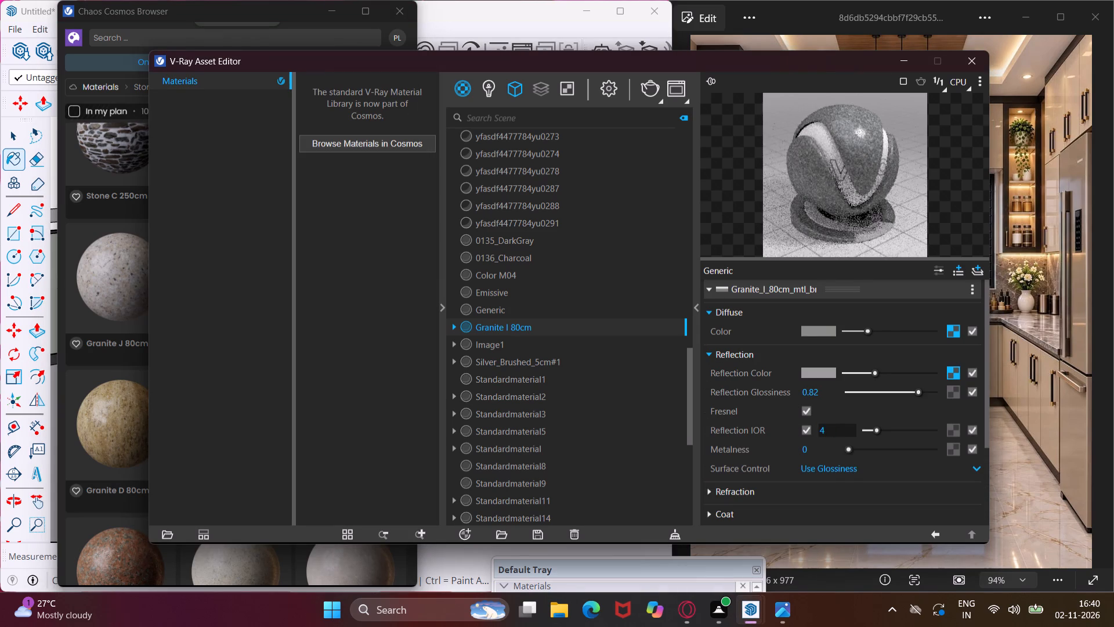
left_click_drag(916, 391, 927, 397)
Paint the top, front edge and underside of the refrigerator-side countertop with Granite I 80cm.
double_click(556, 329)
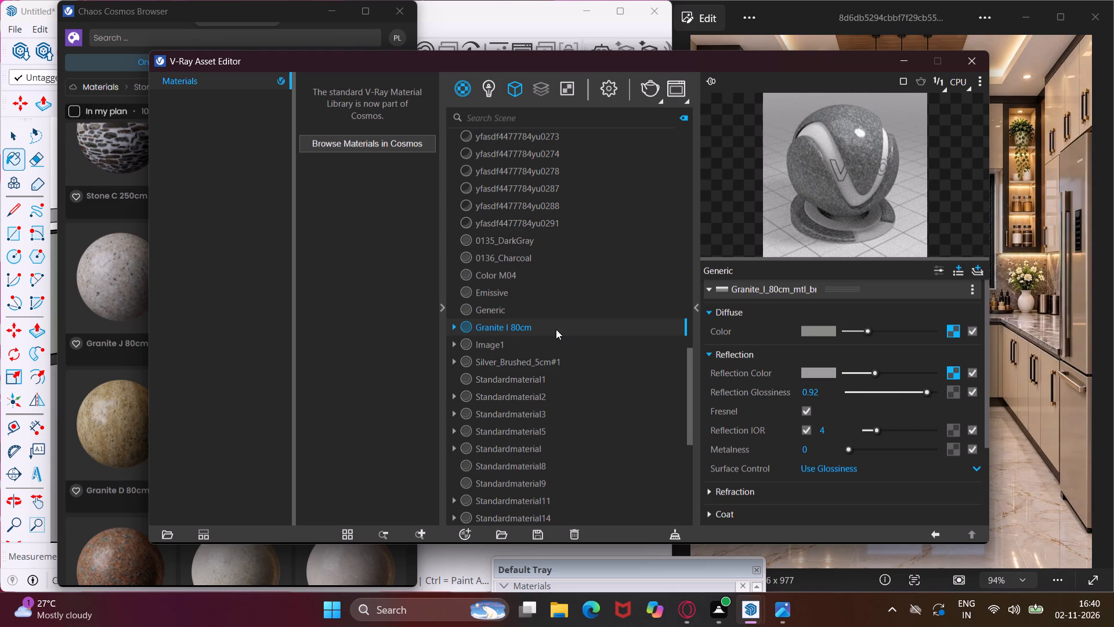
left_click(898, 61)
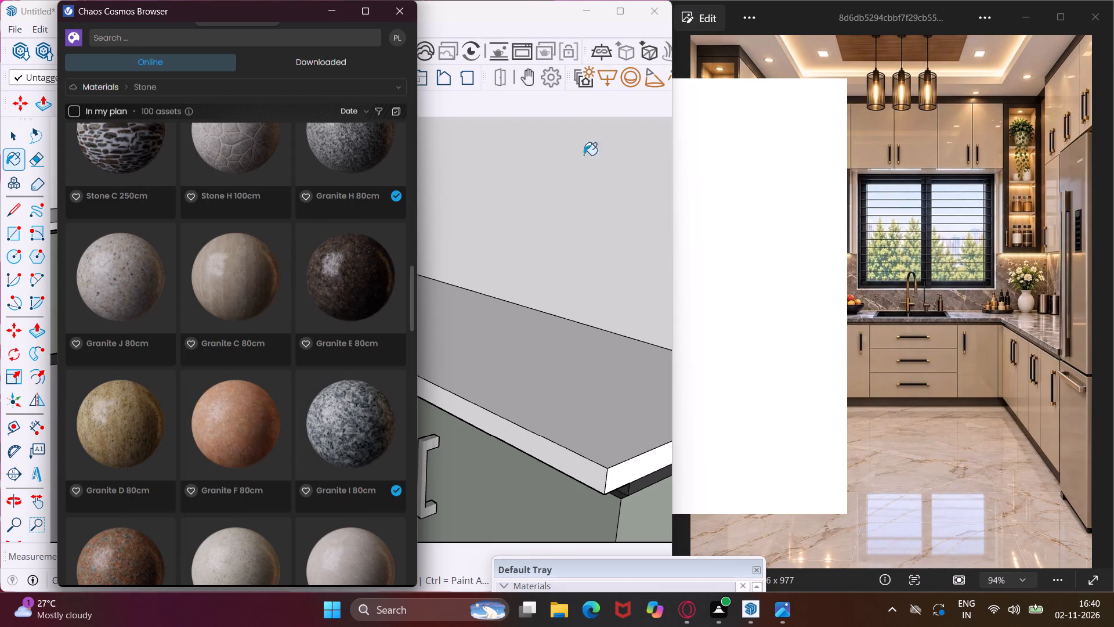
left_click_drag(288, 14, 205, 152)
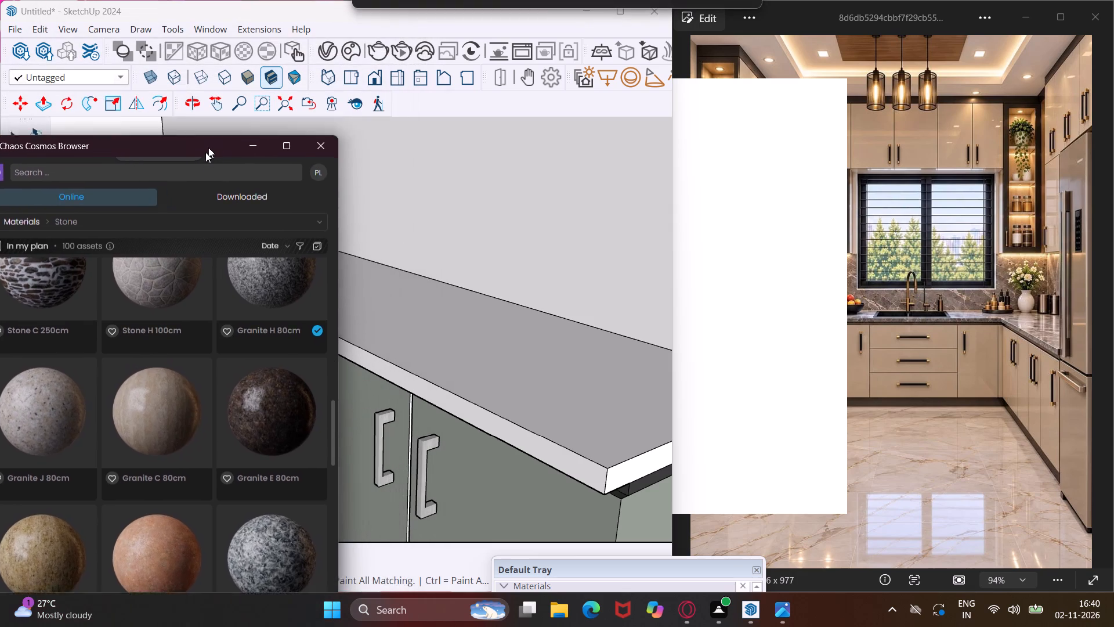
left_click_drag(205, 152, 72, 359)
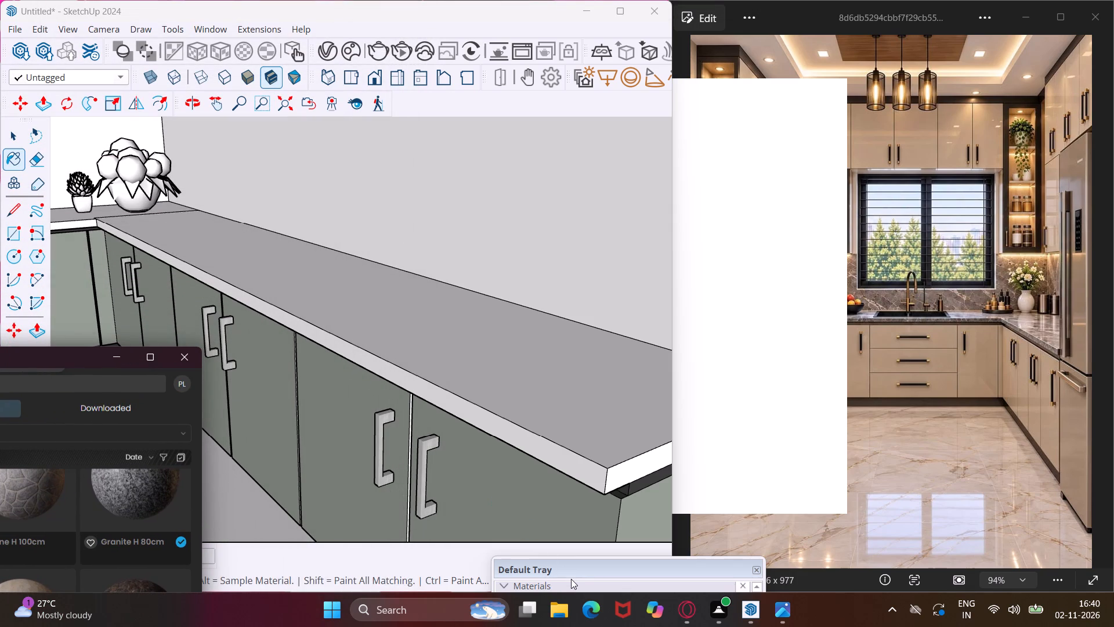
left_click_drag(572, 570, 592, 457)
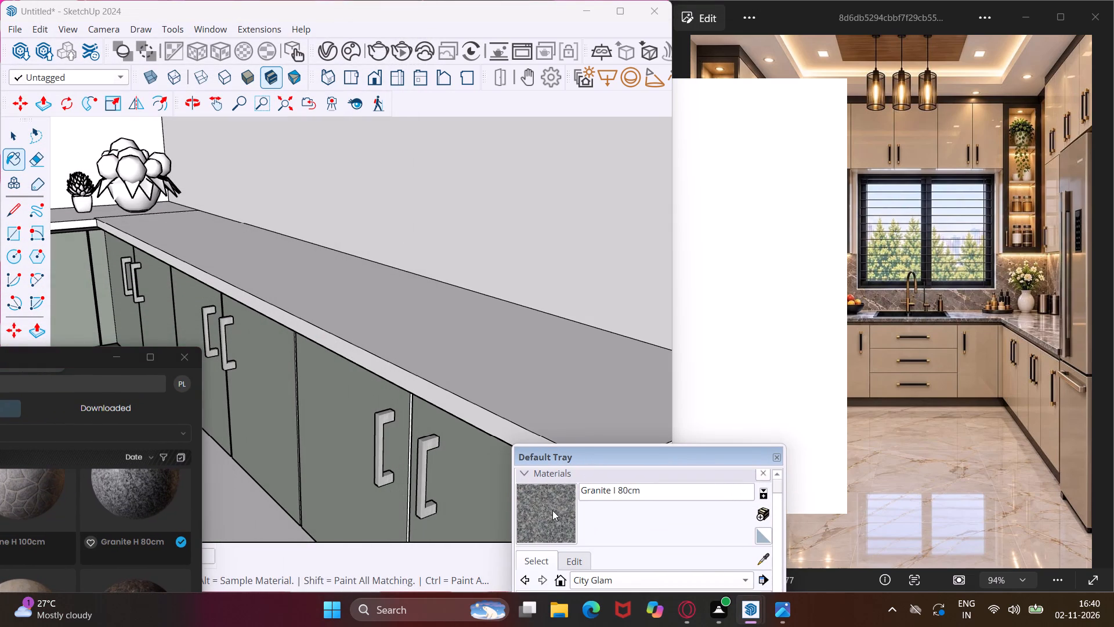
left_click(552, 510)
scroll(526, 391, "up", 3)
left_click(524, 389)
scroll(471, 394, "up", 3)
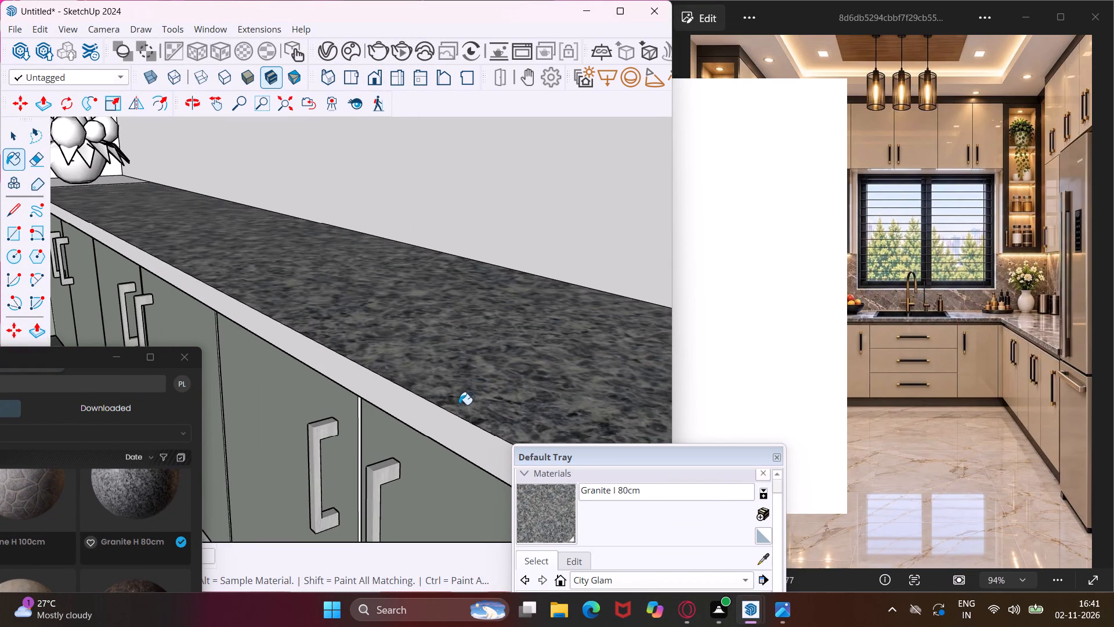
left_click(453, 430)
middle_click_drag(453, 430, 483, 355)
scroll(458, 392, "up", 1)
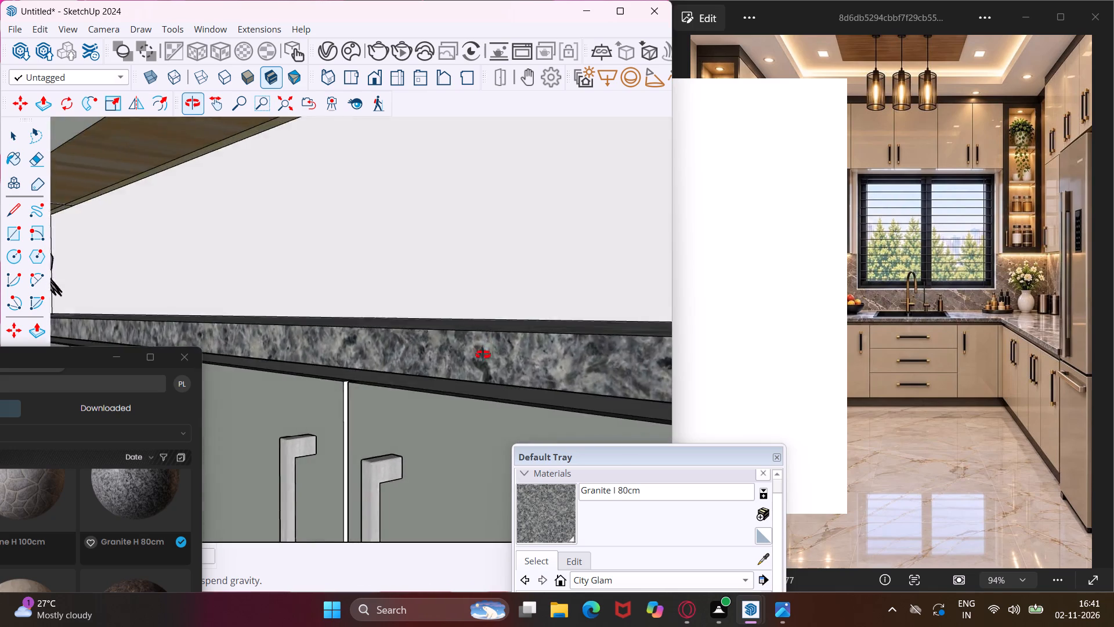
middle_click_drag(483, 355, 480, 260)
left_click(495, 292)
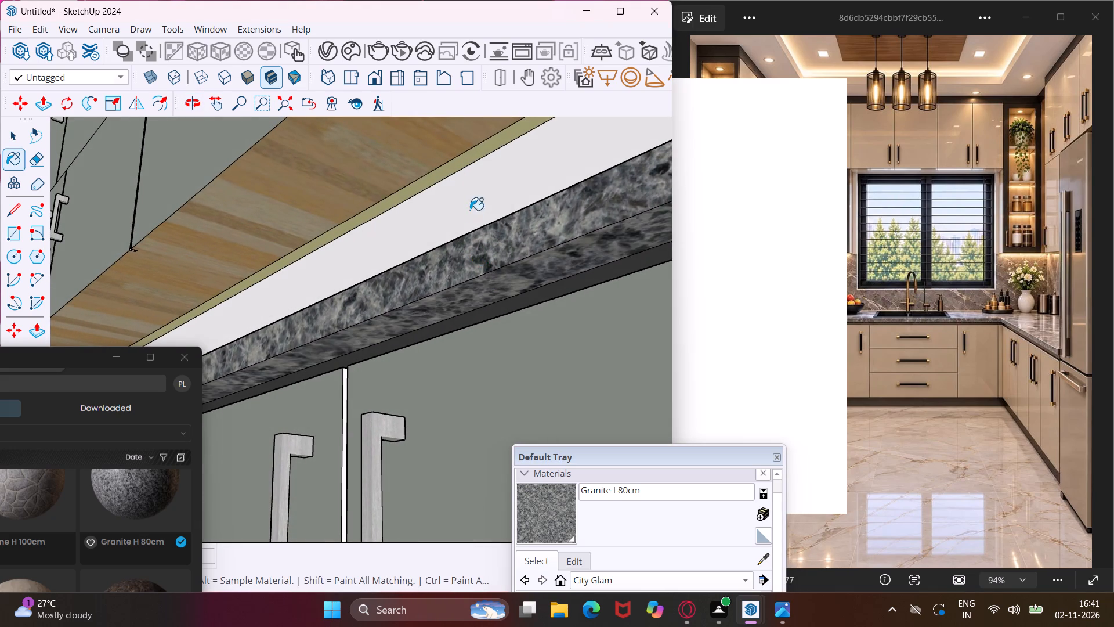
Paint the wall behind the refrigerator-side counter and the window wall with Granite I 80cm.
left_click(472, 202)
middle_click_drag(475, 210, 502, 318)
scroll(492, 318, "down", 12)
scroll(350, 320, "down", 6)
middle_click_drag(325, 341, 185, 341)
scroll(201, 309, "up", 7)
left_click(197, 316)
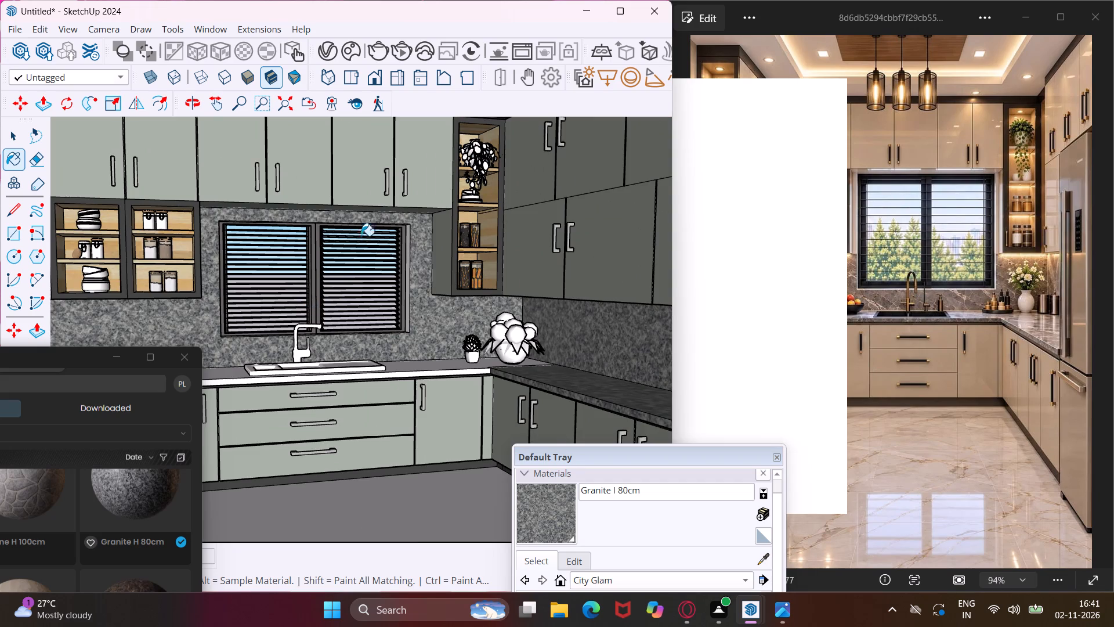
Paint the tops and front edges of the cooktop and sink countertops with Granite I 80cm.
scroll(364, 225, "down", 11)
middle_click_drag(353, 215, 245, 286)
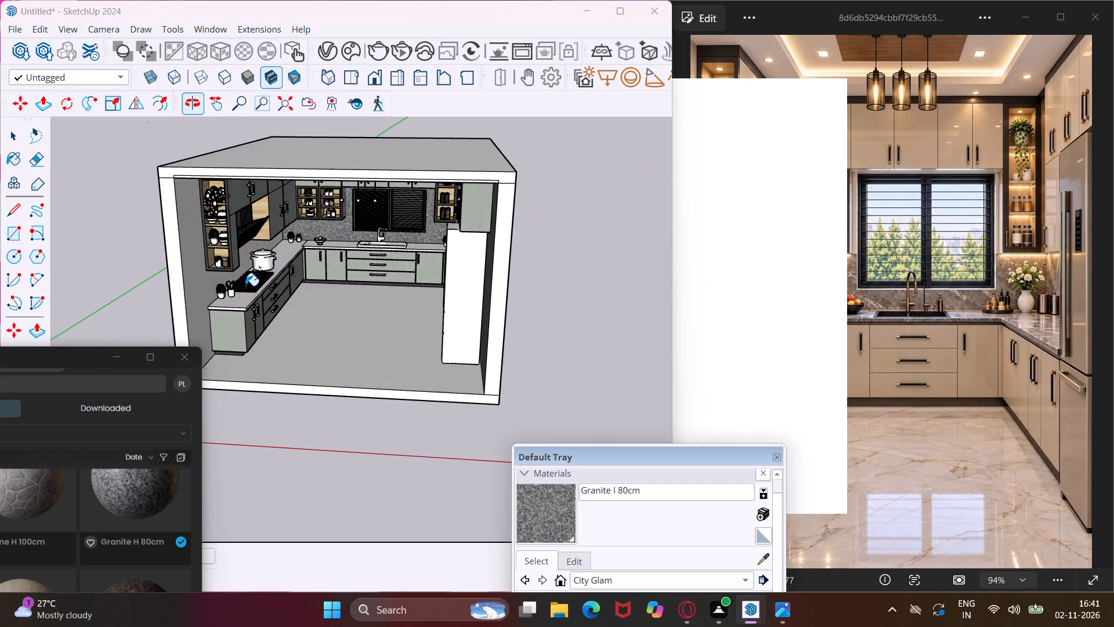
scroll(244, 295, "up", 8)
left_click(247, 318)
scroll(363, 200, "up", 3)
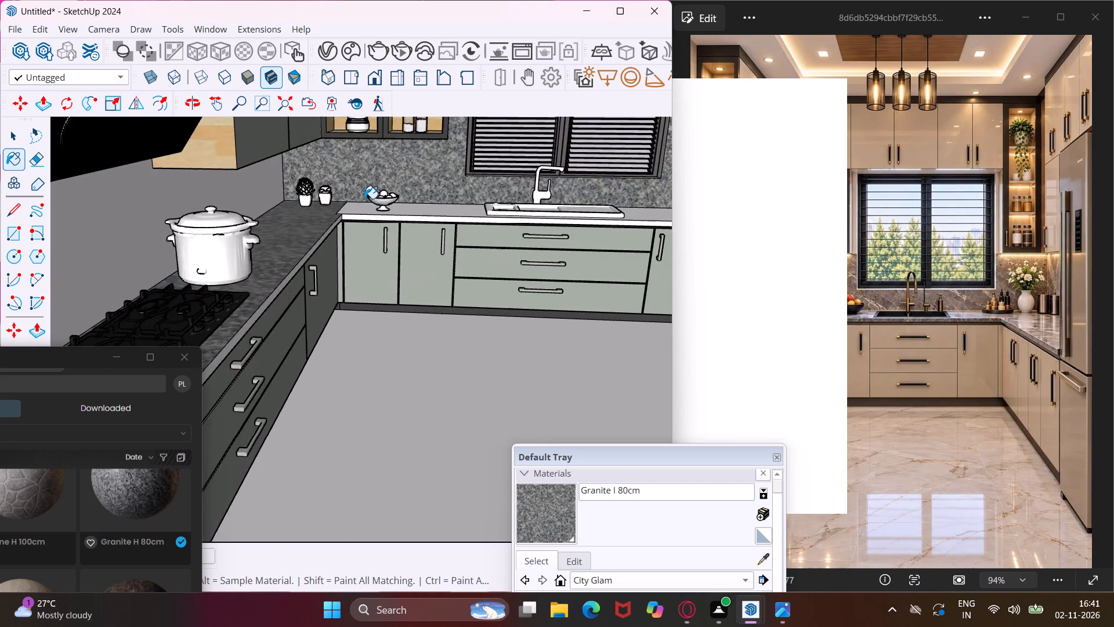
scroll(364, 199, "up", 4)
left_click(369, 211)
scroll(328, 239, "up", 4)
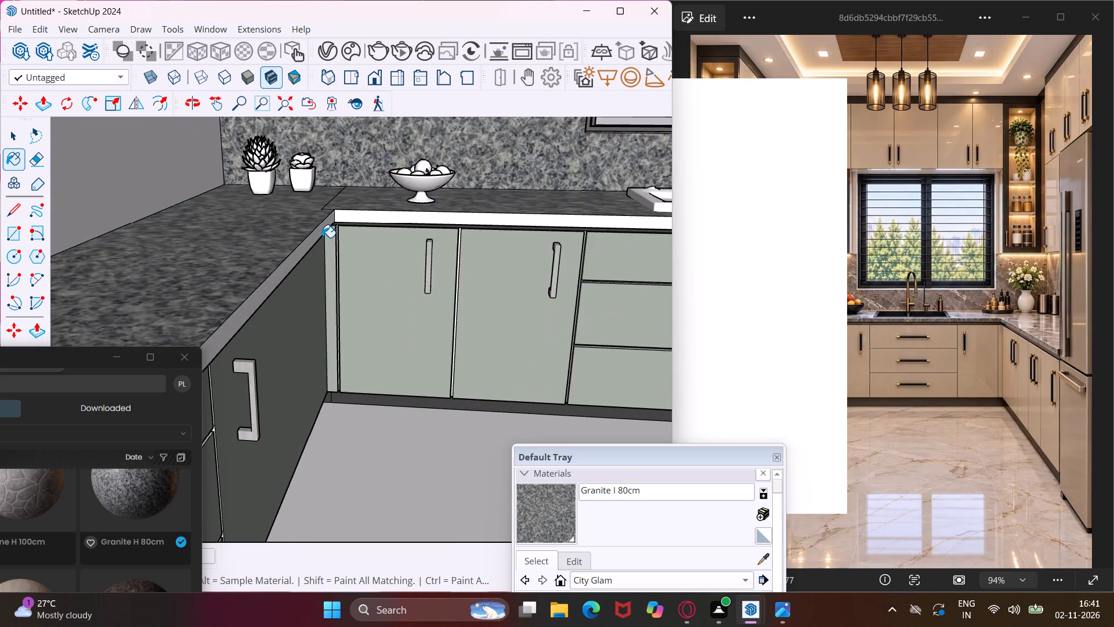
scroll(322, 237, "up", 2)
left_click(321, 228)
left_click(346, 213)
Paint the undersides of the cooktop and sink countertops with Granite I 80cm, including the small patch at their corner.
middle_click_drag(346, 212, 333, 174)
scroll(335, 197, "up", 1)
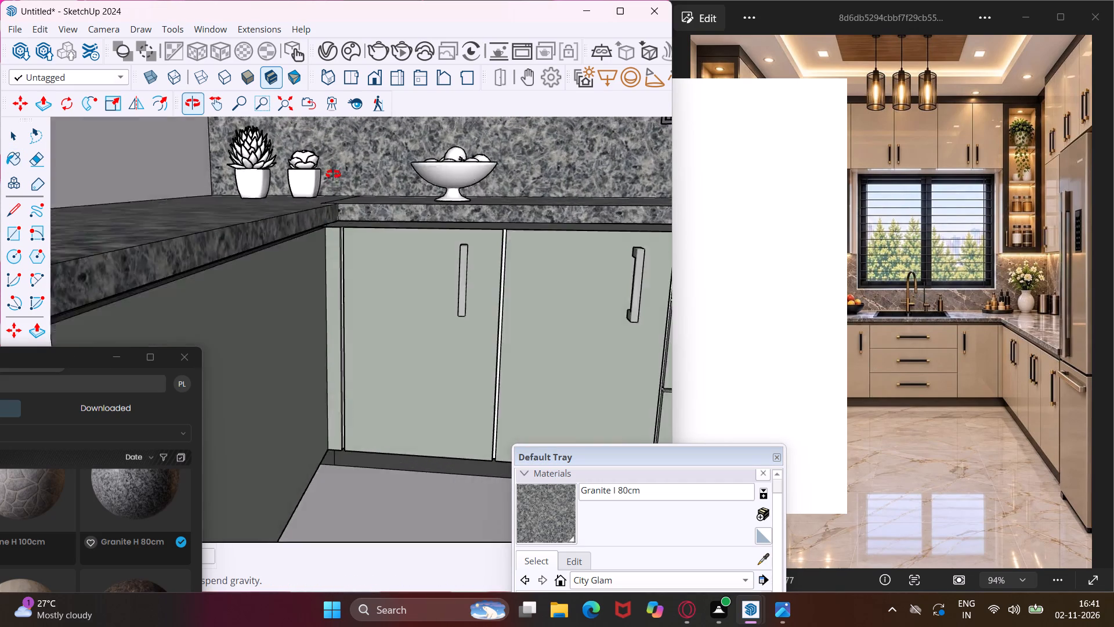
middle_click_drag(333, 174, 360, 130)
scroll(327, 194, "up", 2)
left_click(309, 215)
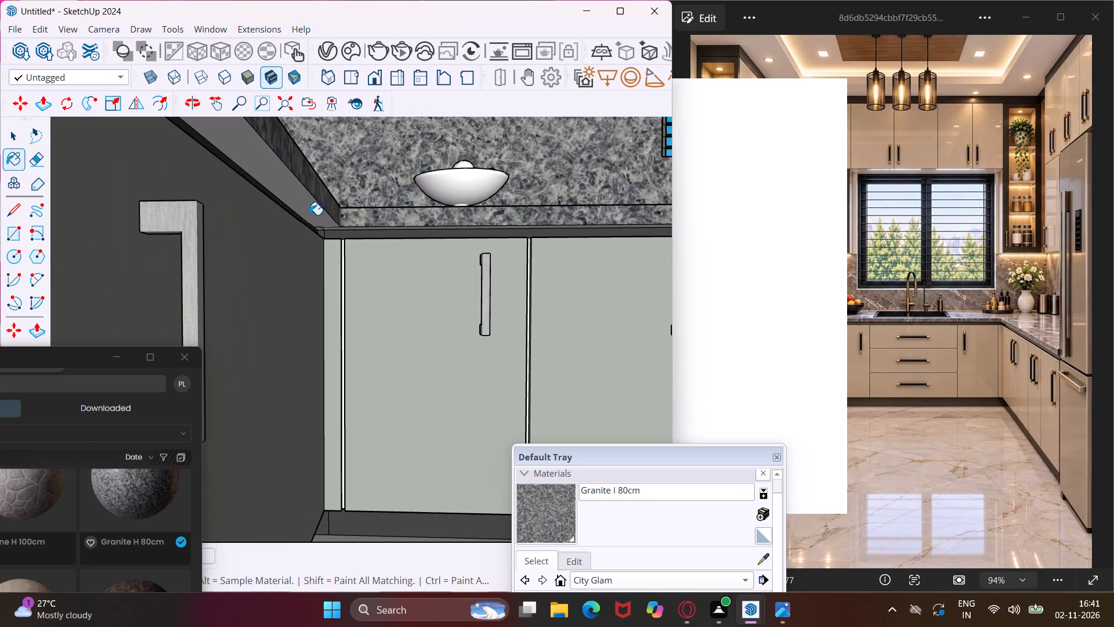
scroll(349, 226, "up", 8)
middle_click_drag(332, 207, 298, 172)
scroll(298, 172, "up", 1)
scroll(301, 221, "up", 3)
left_click(295, 218)
left_click(249, 226)
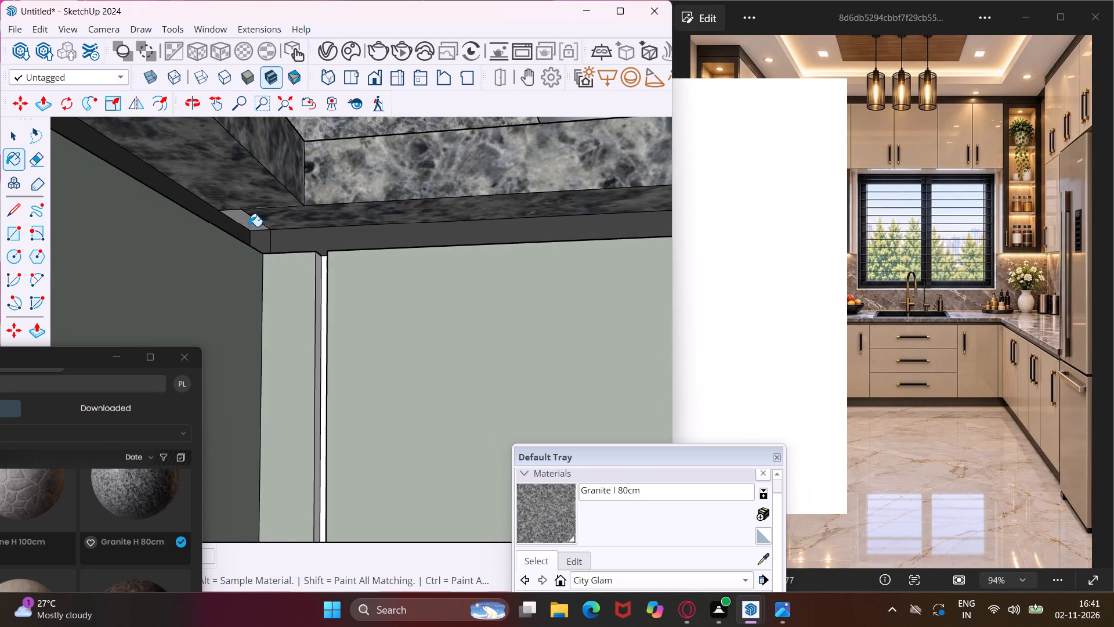
Paint the end face of the countertop next to the refrigerator with Granite I 80cm.
scroll(261, 191, "down", 14)
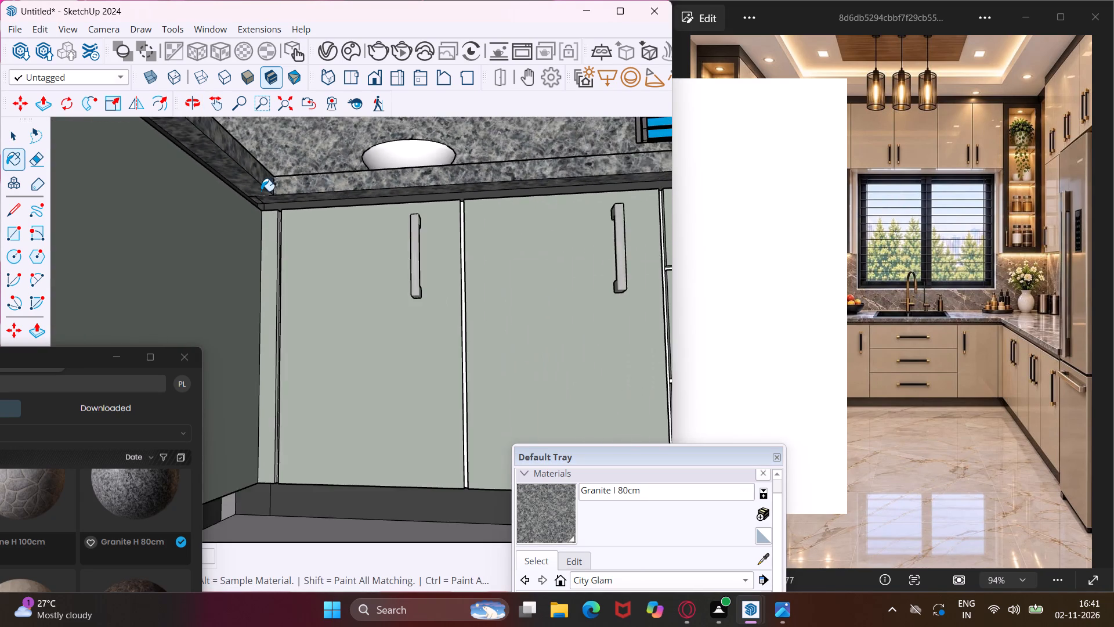
scroll(261, 191, "down", 9)
middle_click_drag(258, 191, 423, 292)
scroll(397, 269, "down", 10)
scroll(395, 265, "up", 1)
scroll(395, 265, "down", 15)
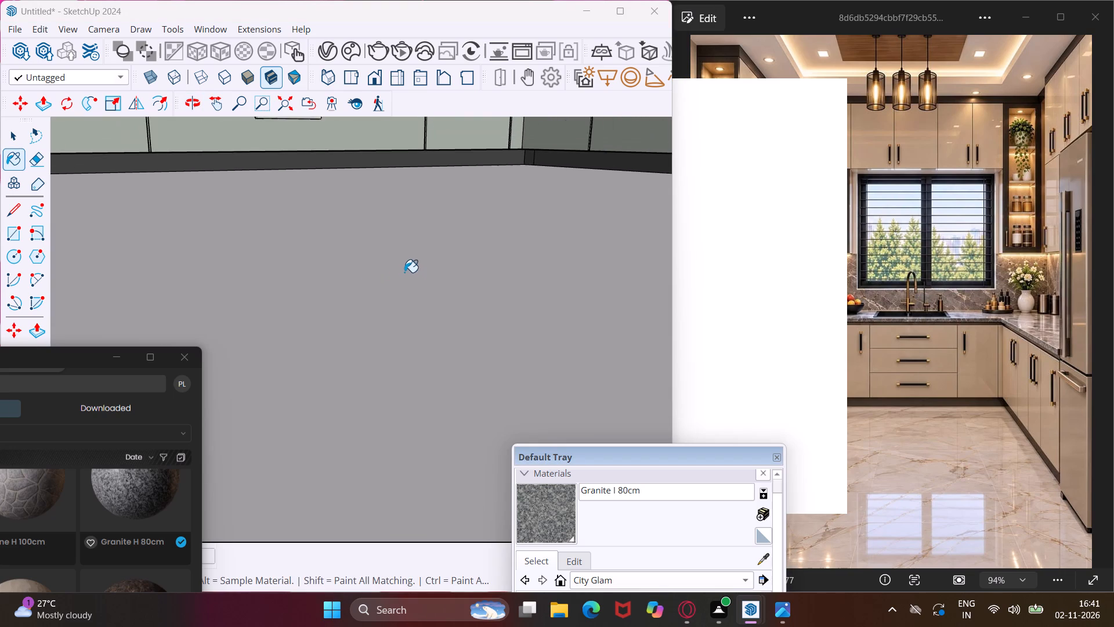
scroll(404, 272, "down", 20)
scroll(389, 269, "down", 5)
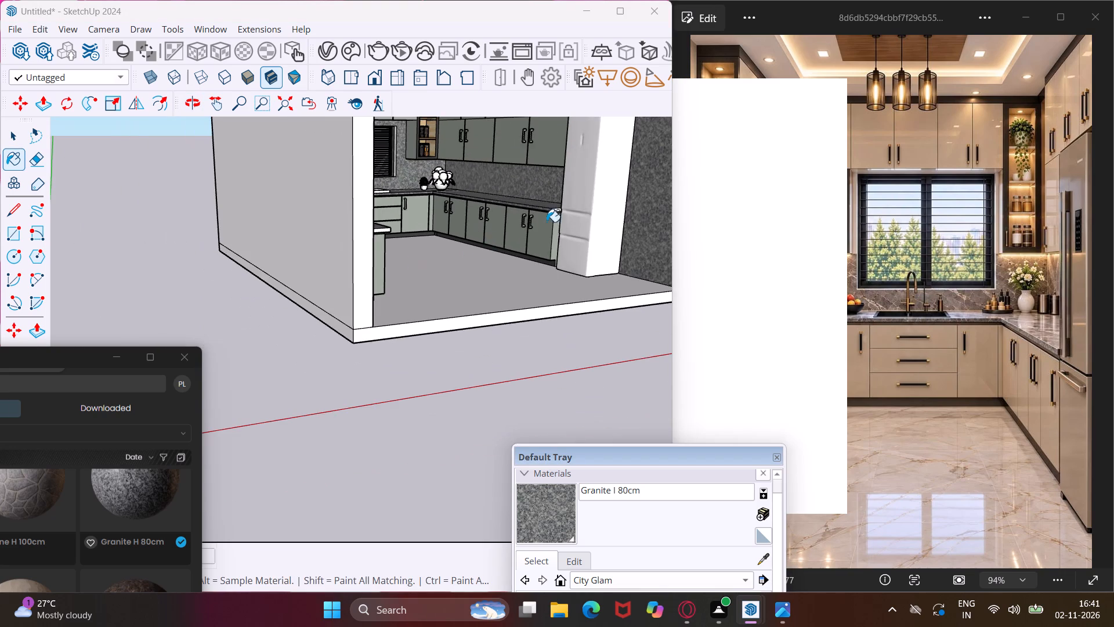
scroll(553, 218, "up", 12)
left_click(554, 199)
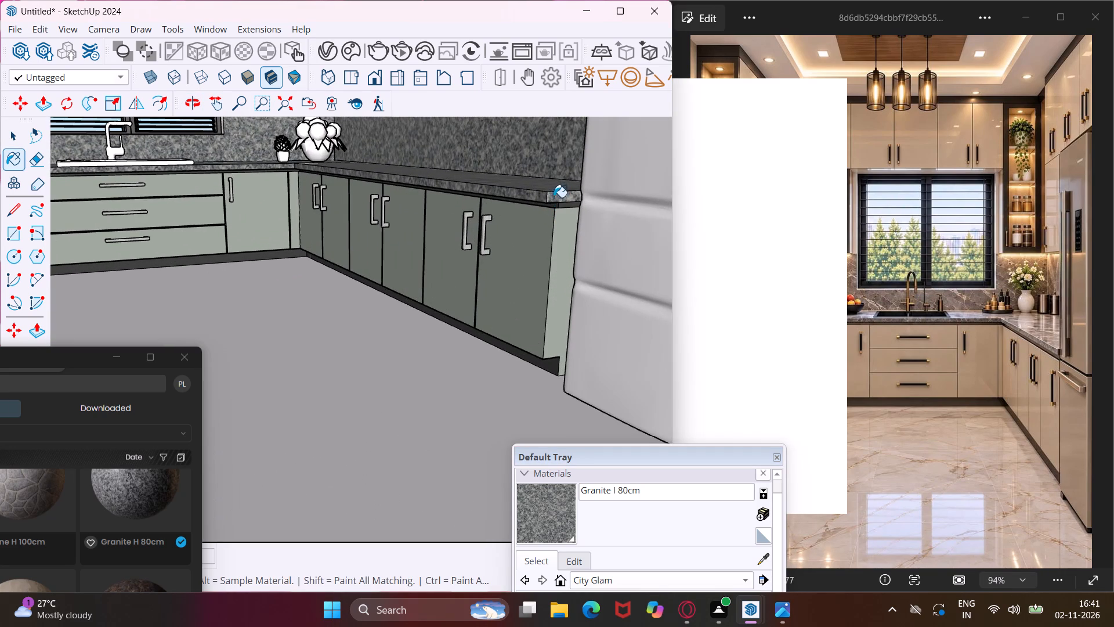
Inspect the edges and underside of the refrigerator-side countertop for unpainted faces.
middle_click_drag(554, 197, 566, 157)
scroll(566, 157, "up", 12)
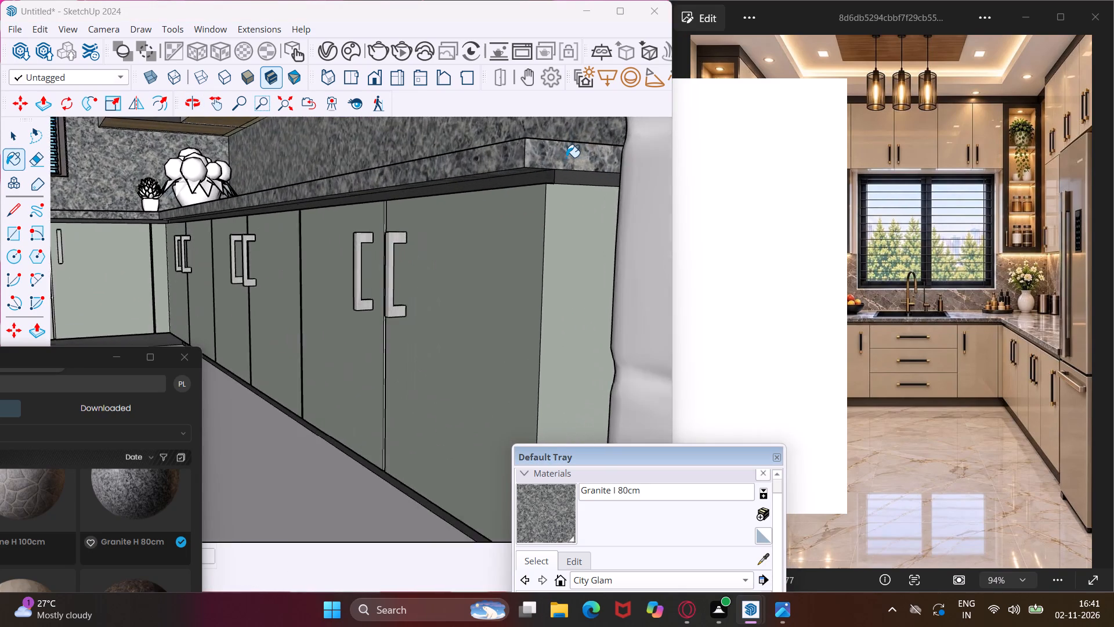
scroll(566, 157, "up", 3)
middle_click_drag(566, 157, 566, 132)
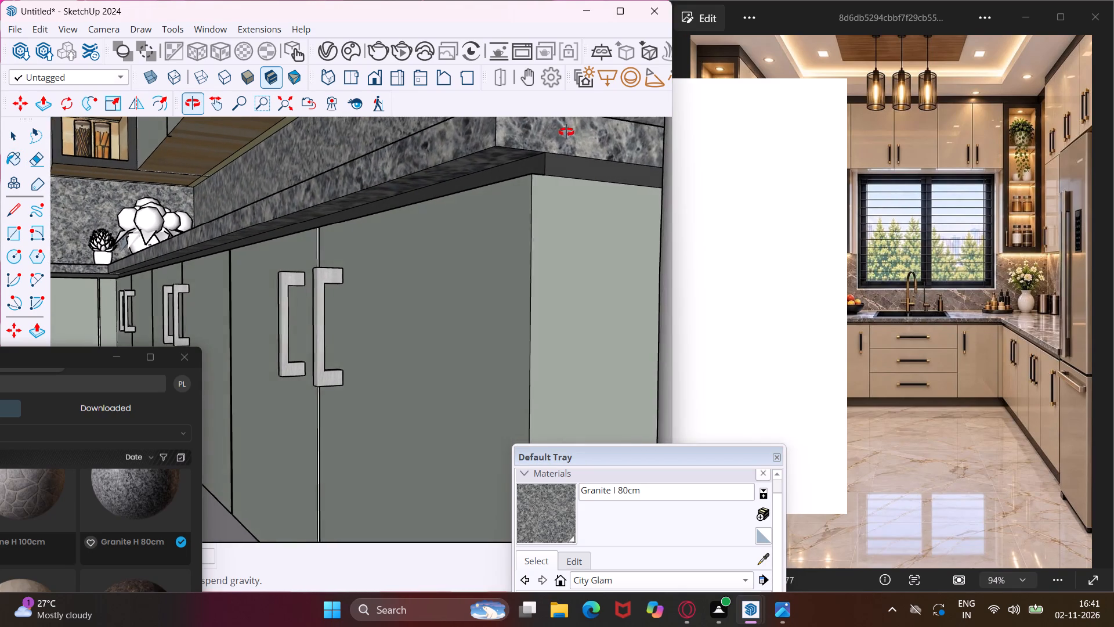
middle_click_drag(566, 132, 554, 132)
scroll(227, 241, "up", 6)
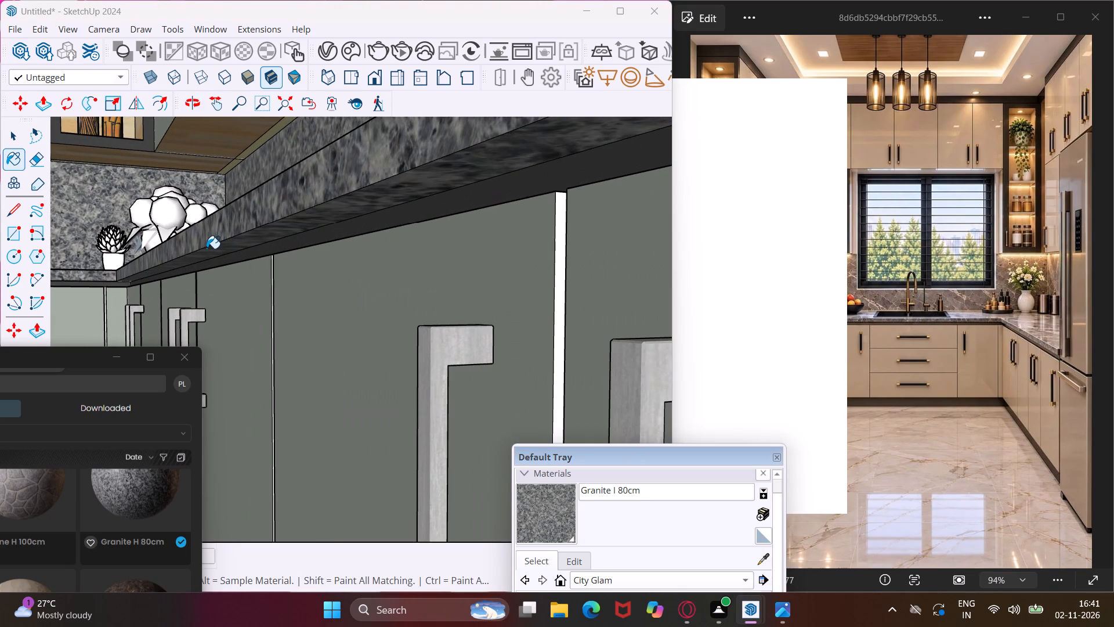
middle_click_drag(241, 194, 276, 261)
scroll(270, 246, "down", 17)
scroll(249, 232, "down", 6)
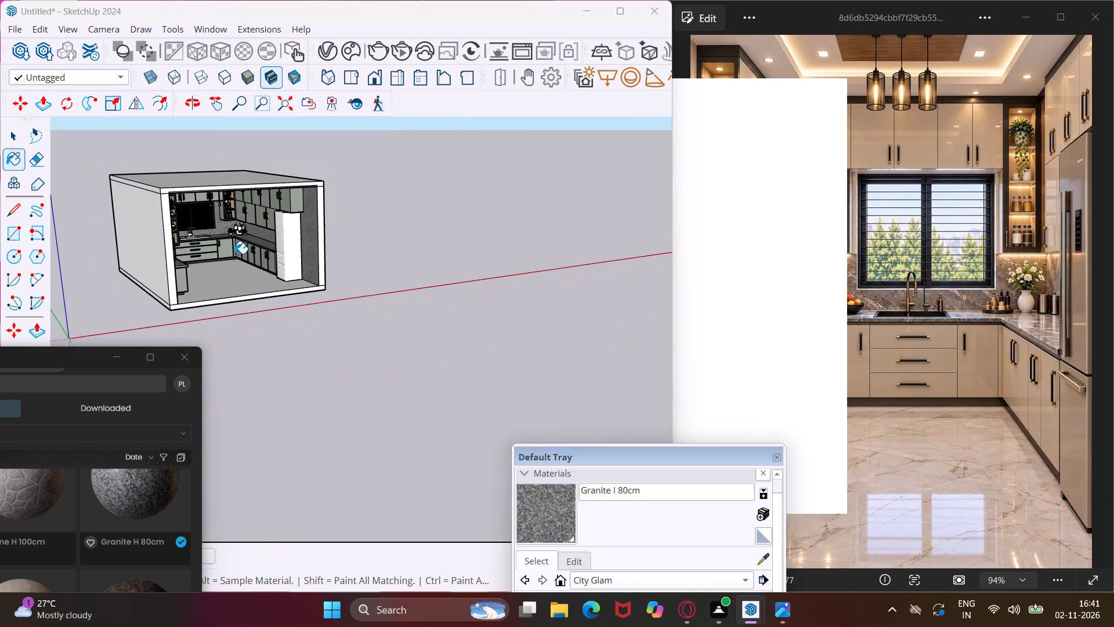
Paint the end face and overhang underside at the free end of the cooktop counter with Granite I 80cm.
middle_click_drag(230, 257, 75, 293)
scroll(144, 266, "up", 4)
scroll(195, 237, "up", 2)
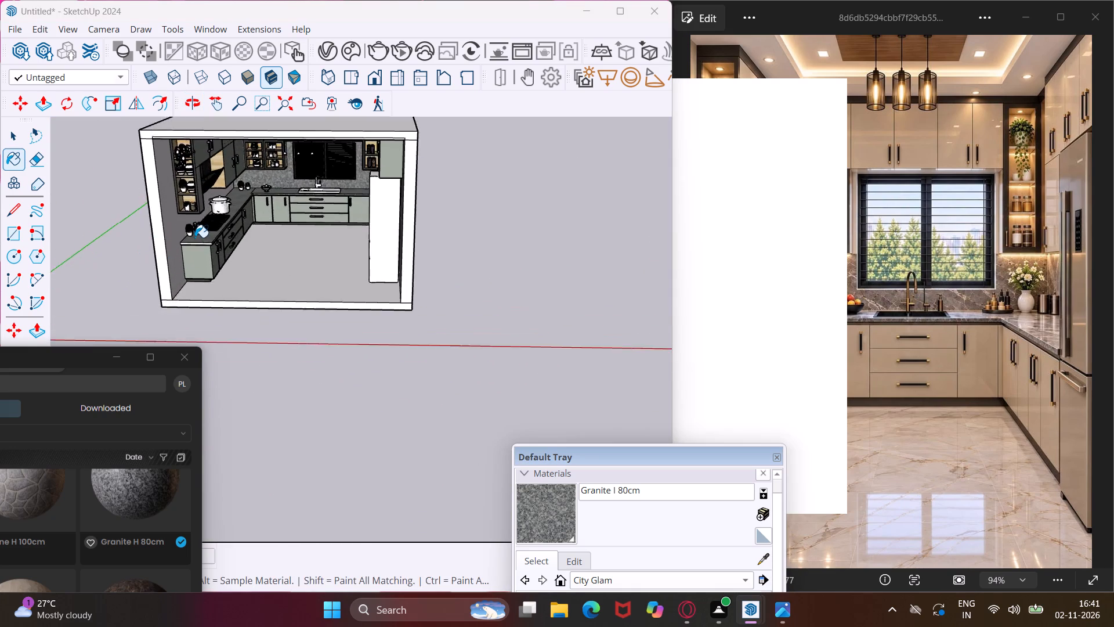
scroll(195, 237, "up", 13)
left_click(218, 271)
middle_click_drag(216, 268, 240, 167)
scroll(245, 206, "up", 12)
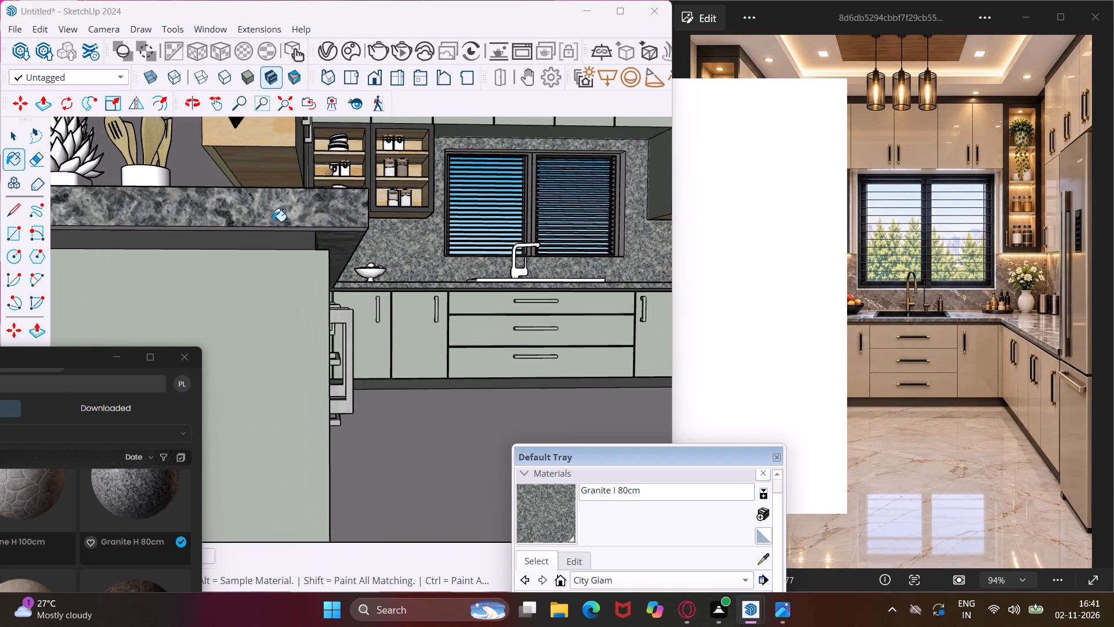
middle_click_drag(313, 215, 269, 181)
scroll(270, 195, "up", 3)
left_click(272, 196)
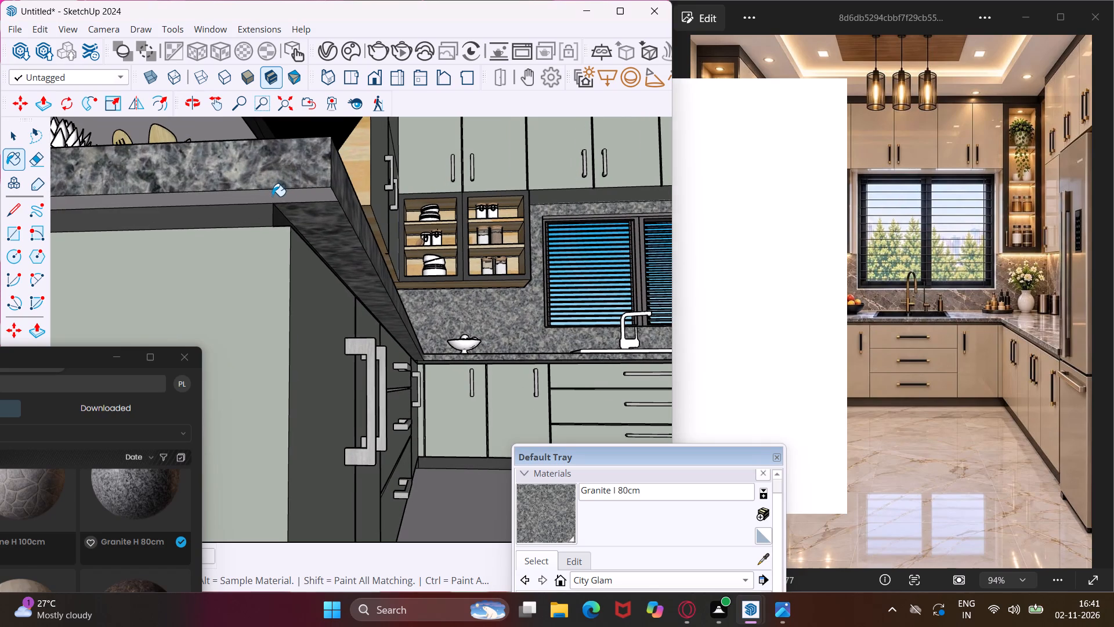
Paint the wall behind the cooktop with Granite I 80cm.
middle_click_drag(287, 178, 280, 263)
scroll(278, 261, "up", 1)
scroll(278, 260, "down", 8)
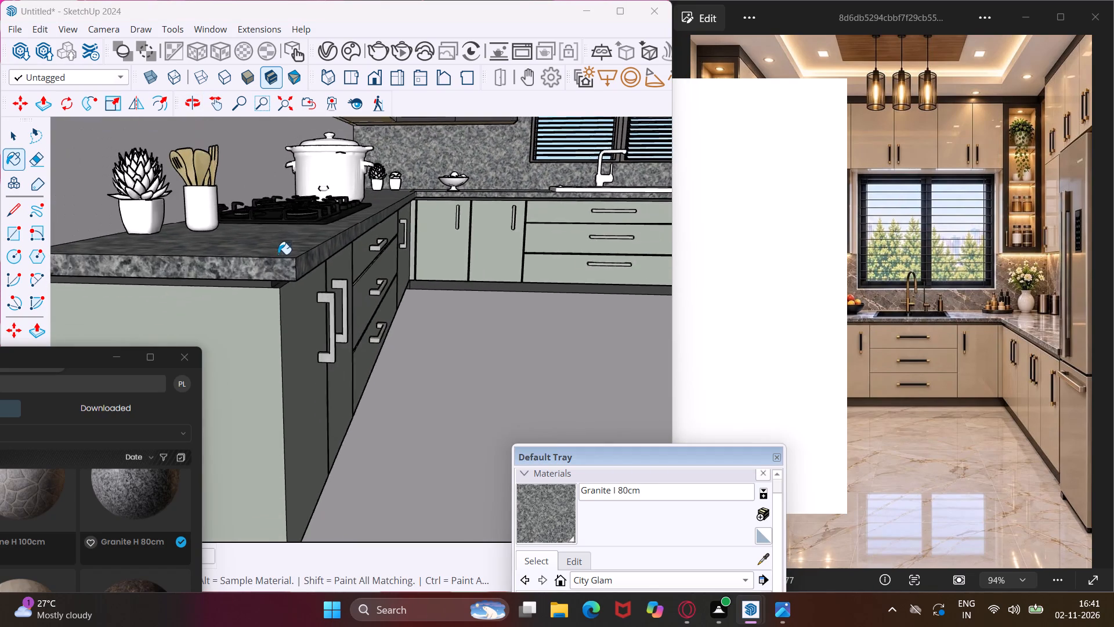
scroll(278, 254, "down", 9)
left_click(254, 170)
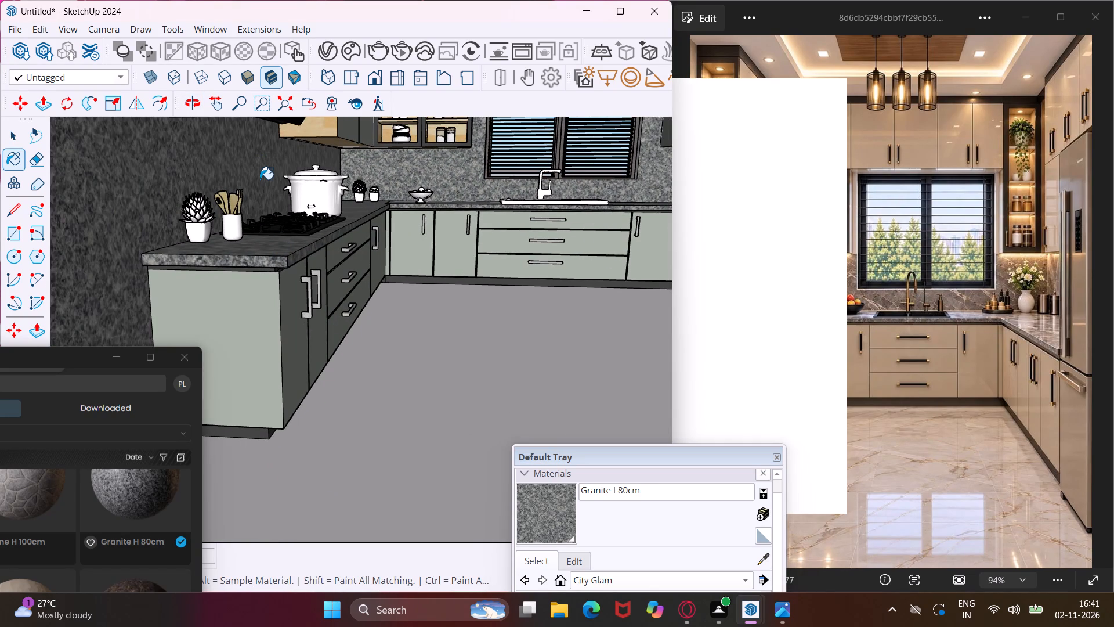
Review the granite countertops and walls across the whole kitchen interior.
scroll(260, 179, "down", 7)
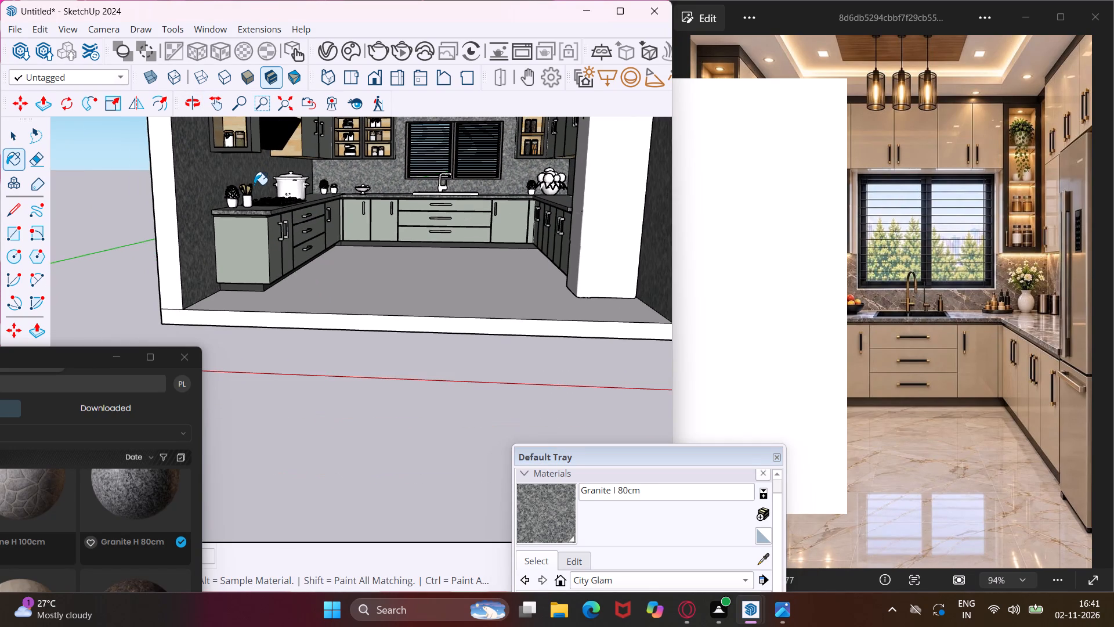
left_click(222, 109)
left_click_drag(290, 254, 175, 416)
scroll(312, 352, "up", 2)
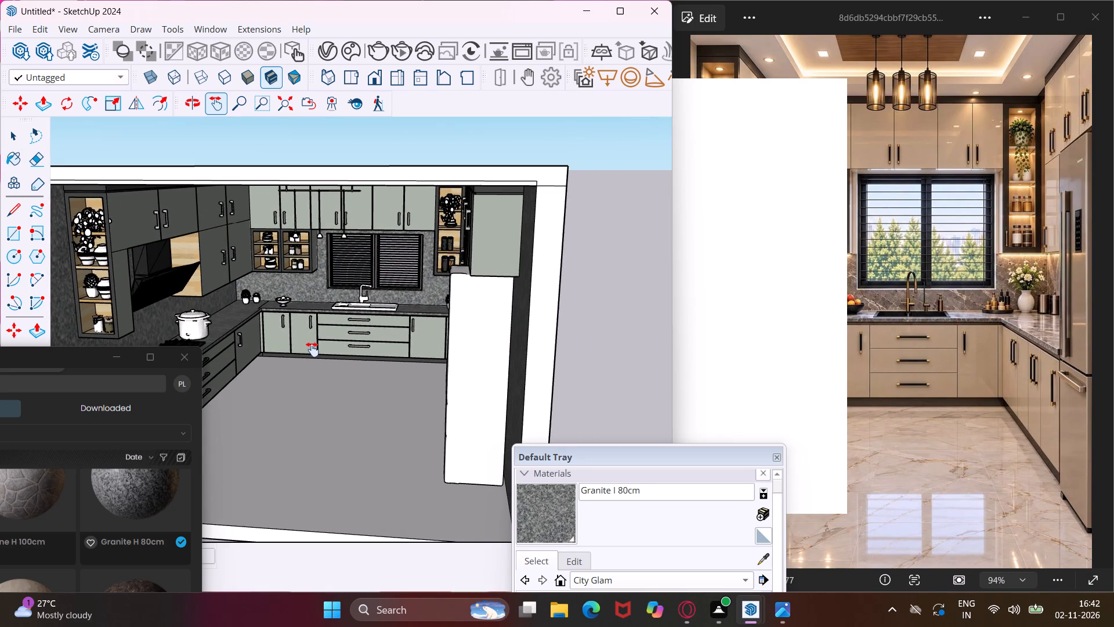
scroll(312, 349, "up", 1)
middle_click_drag(312, 347, 352, 337)
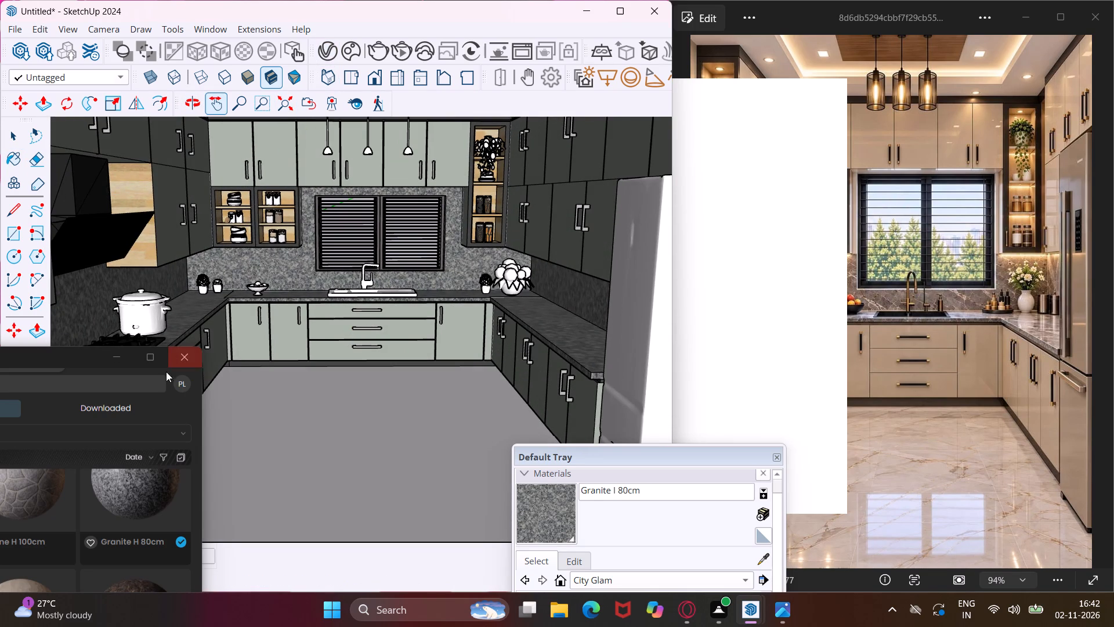
Browse the online Stone materials in Chaos Cosmos for a marble resembling the reference image's floor.
left_click_drag(91, 354, 202, 221)
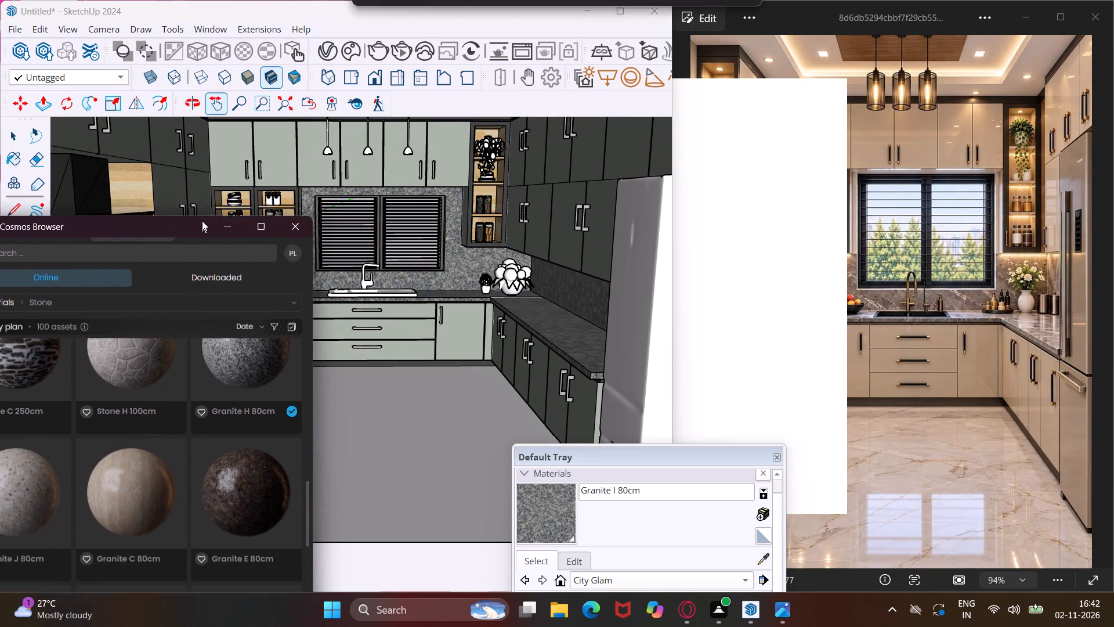
left_click_drag(202, 221, 233, 92)
left_click(264, 176)
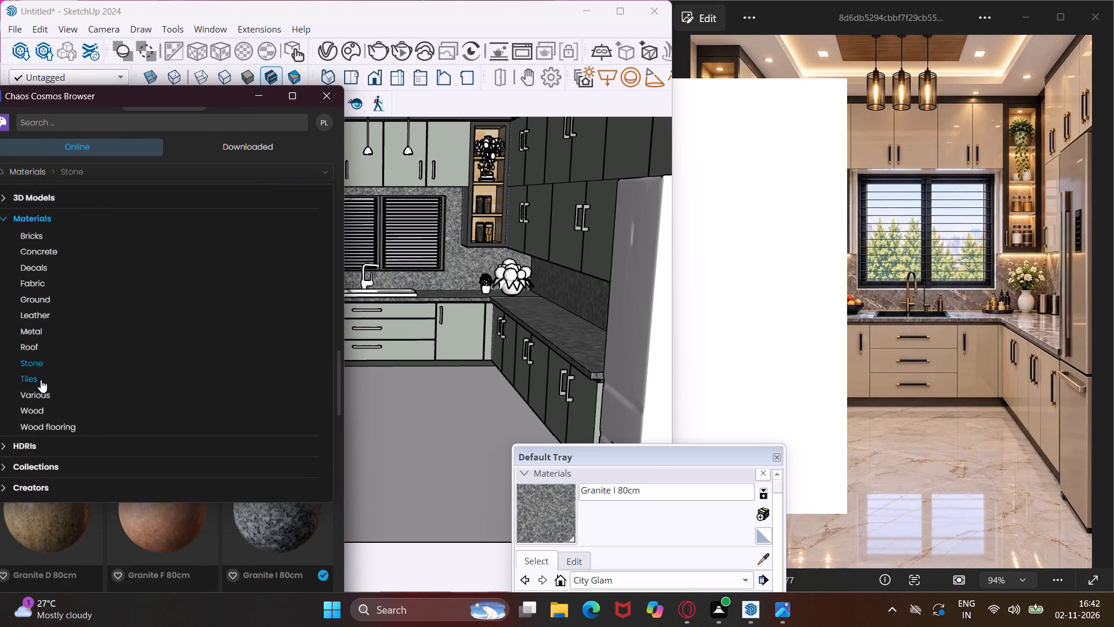
left_click(114, 528)
scroll(128, 445, "down", 5)
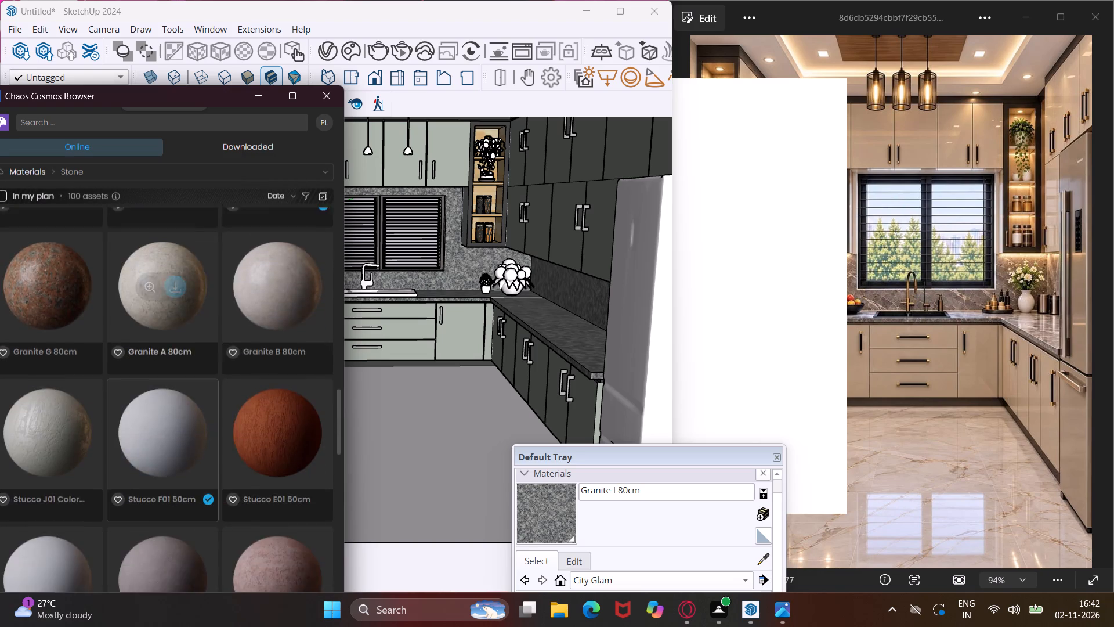
scroll(128, 445, "down", 19)
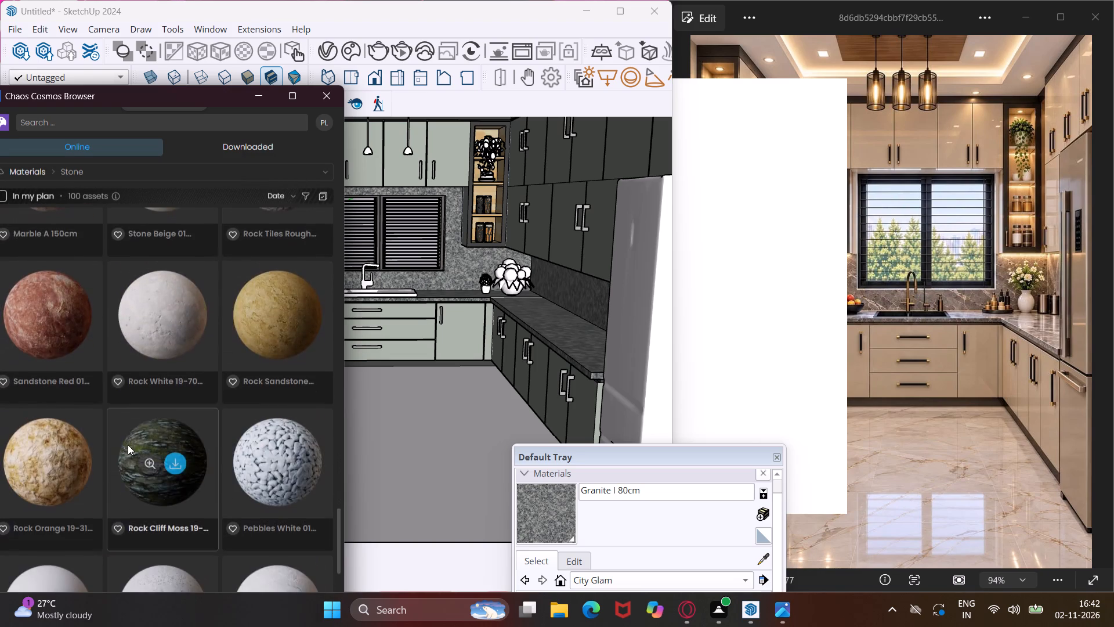
scroll(128, 445, "down", 8)
scroll(128, 445, "up", 4)
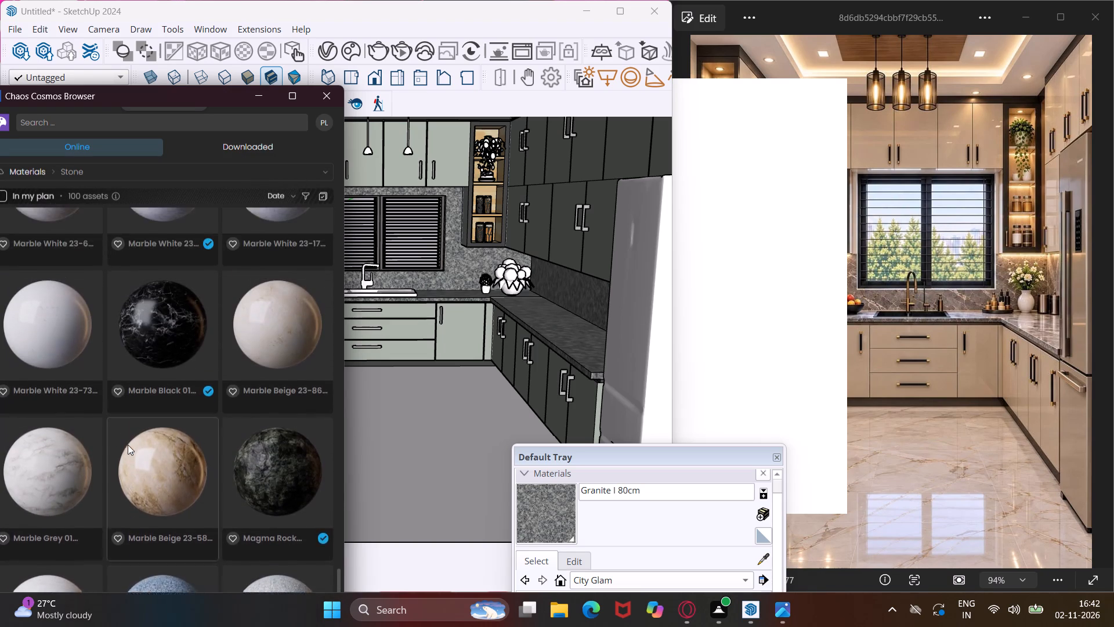
scroll(128, 445, "up", 1)
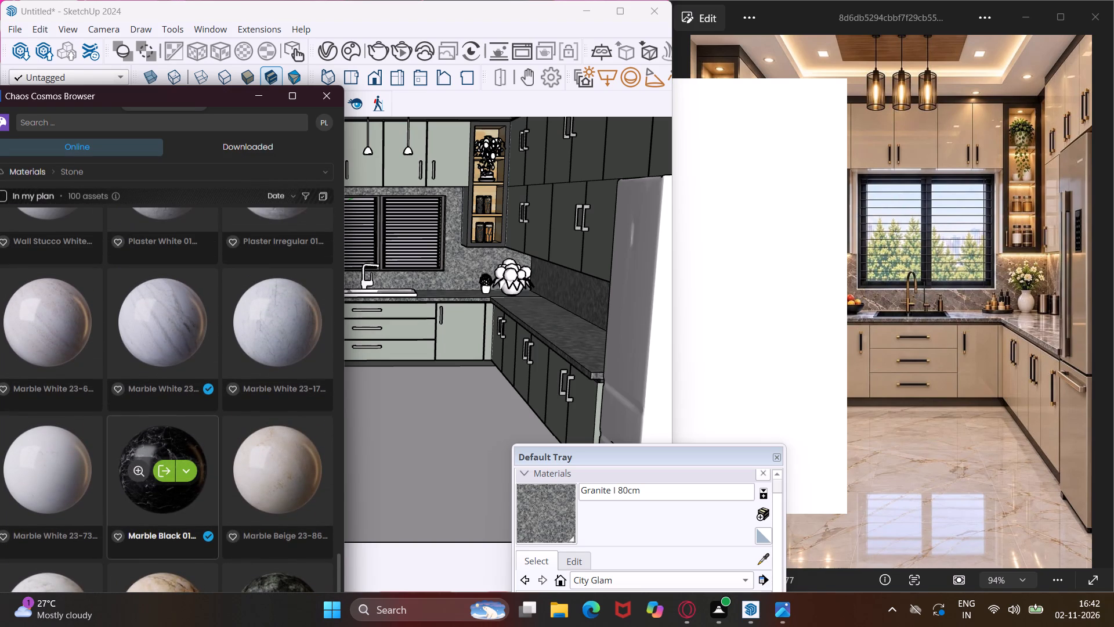
scroll(128, 445, "down", 5)
scroll(128, 445, "up", 2)
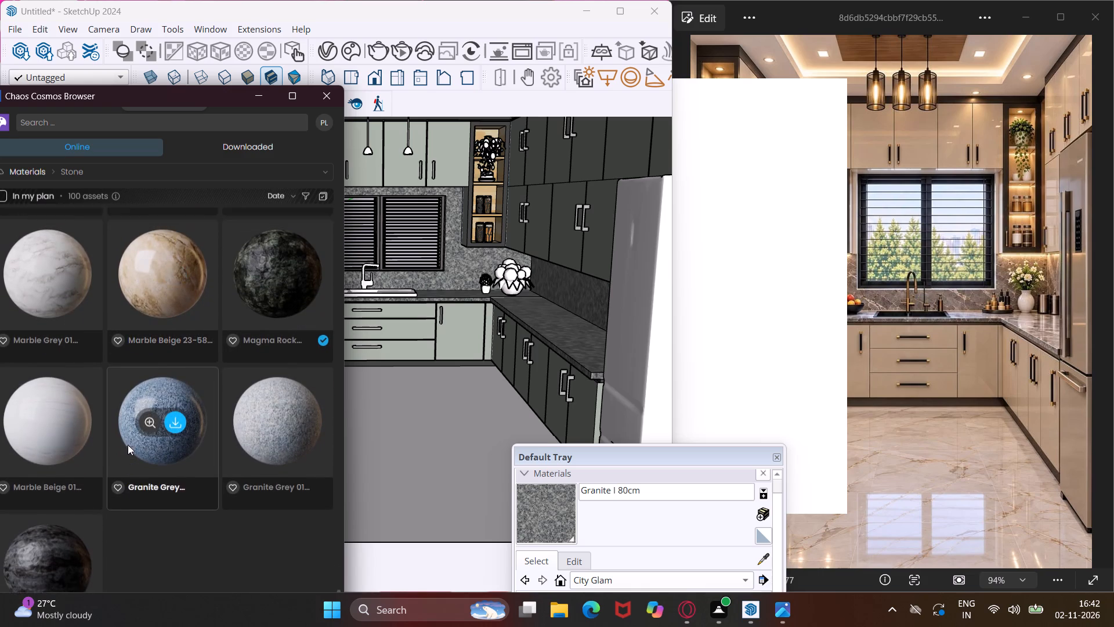
scroll(128, 445, "up", 16)
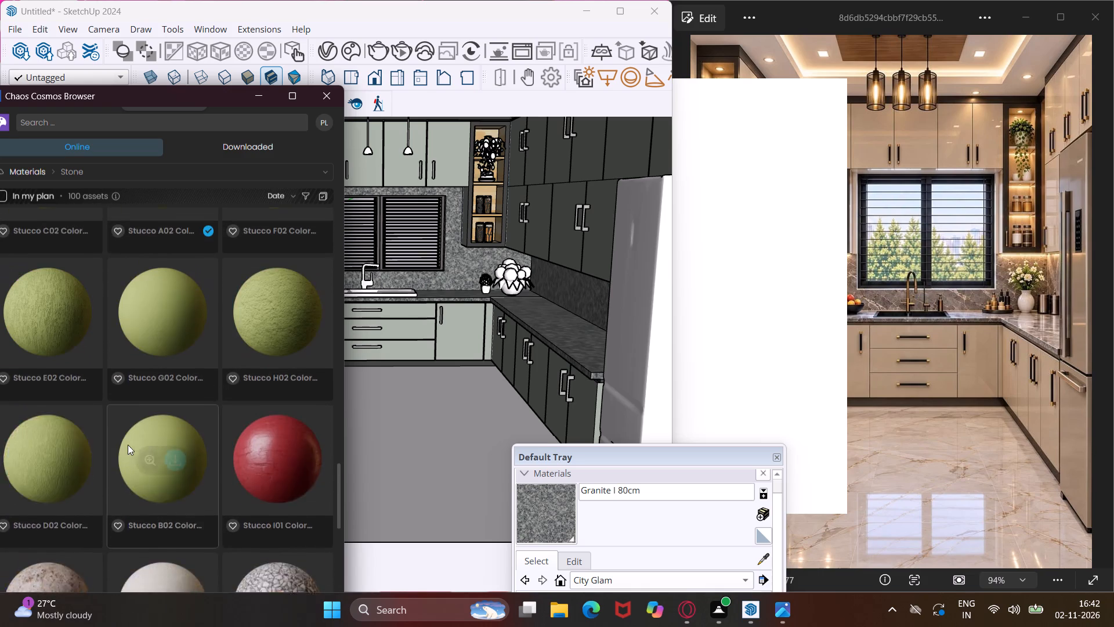
scroll(128, 445, "up", 15)
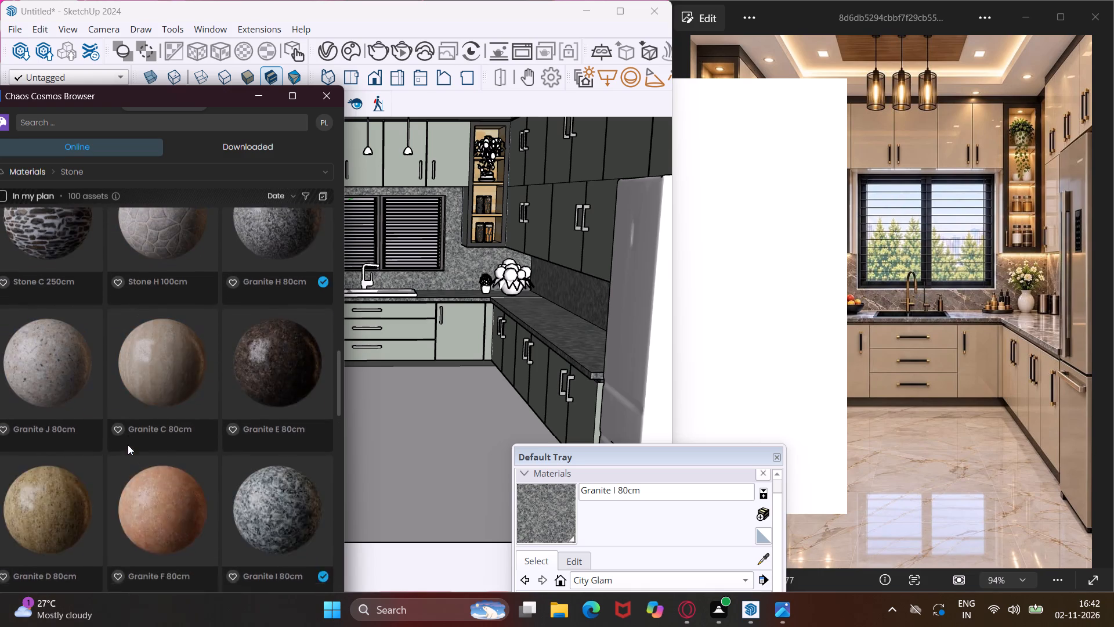
scroll(128, 445, "up", 7)
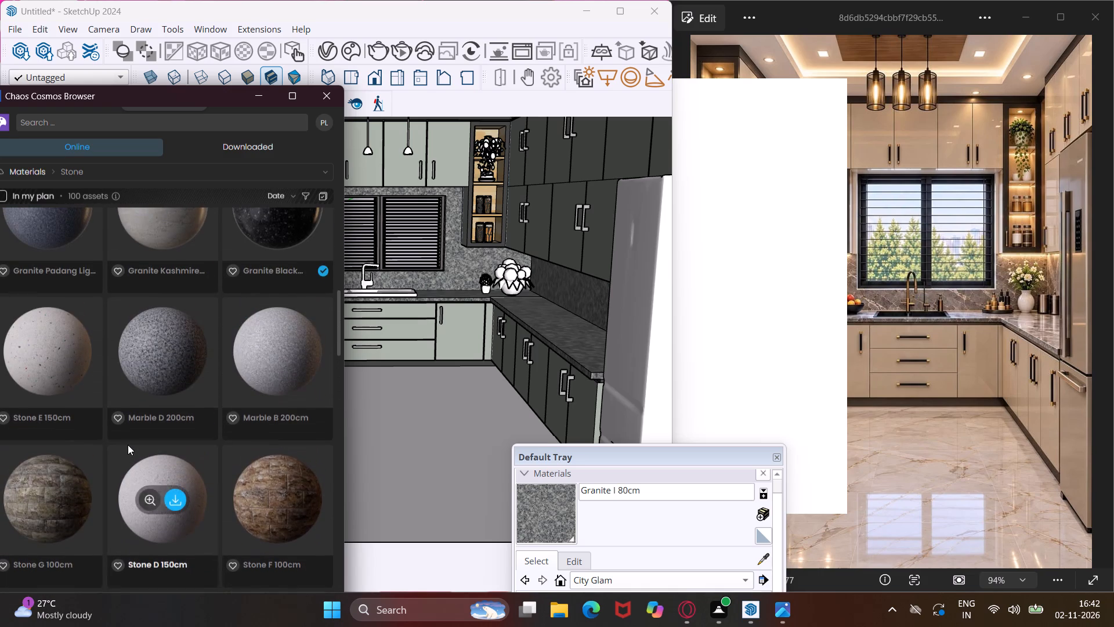
scroll(128, 445, "up", 9)
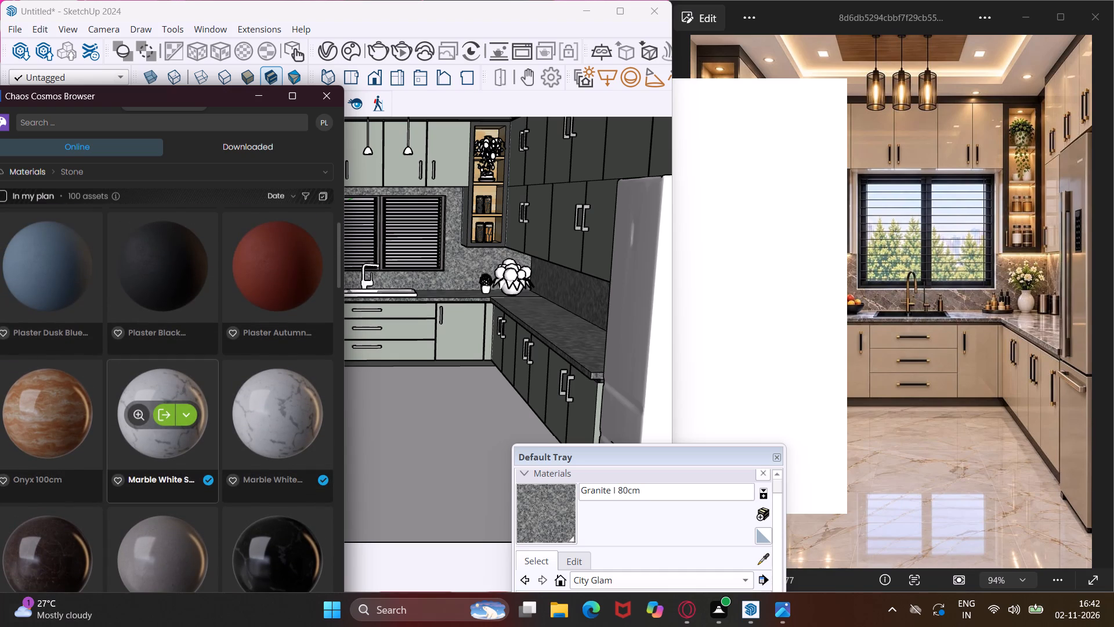
Import the Cosmos materials Marble White SSS 100cm and Marble White 100cm into the V-Ray scene.
left_click(324, 49)
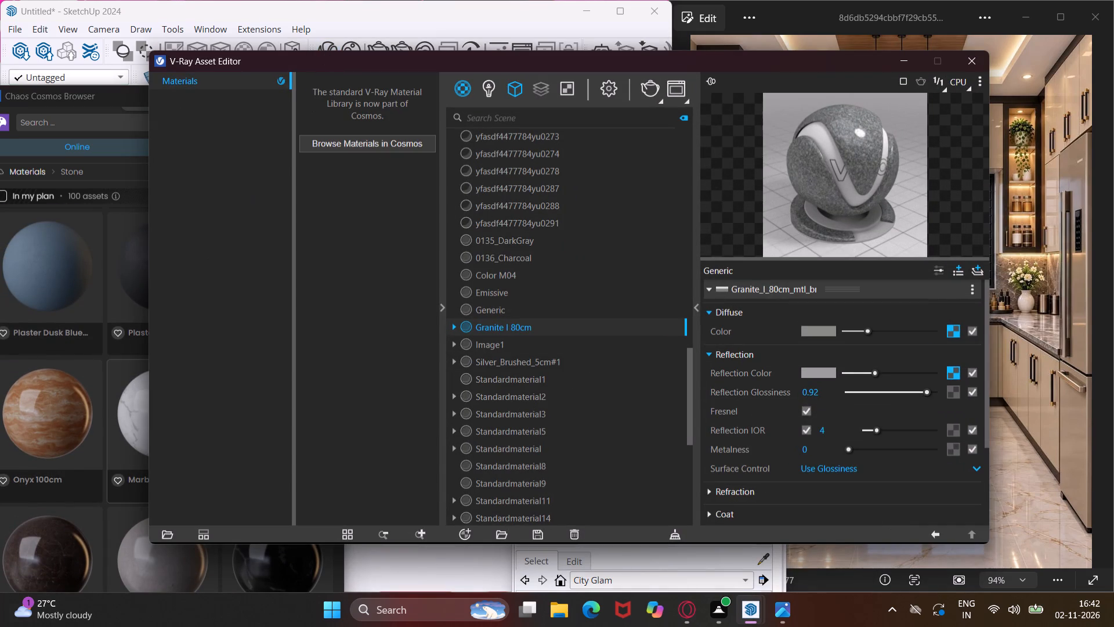
left_click(117, 467)
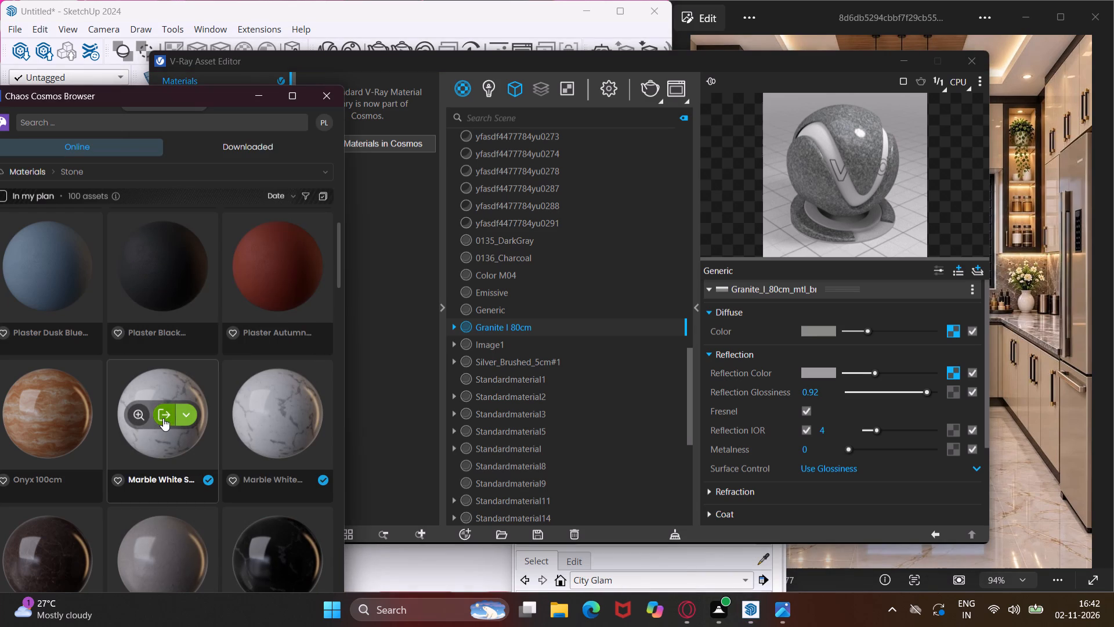
left_click(157, 419)
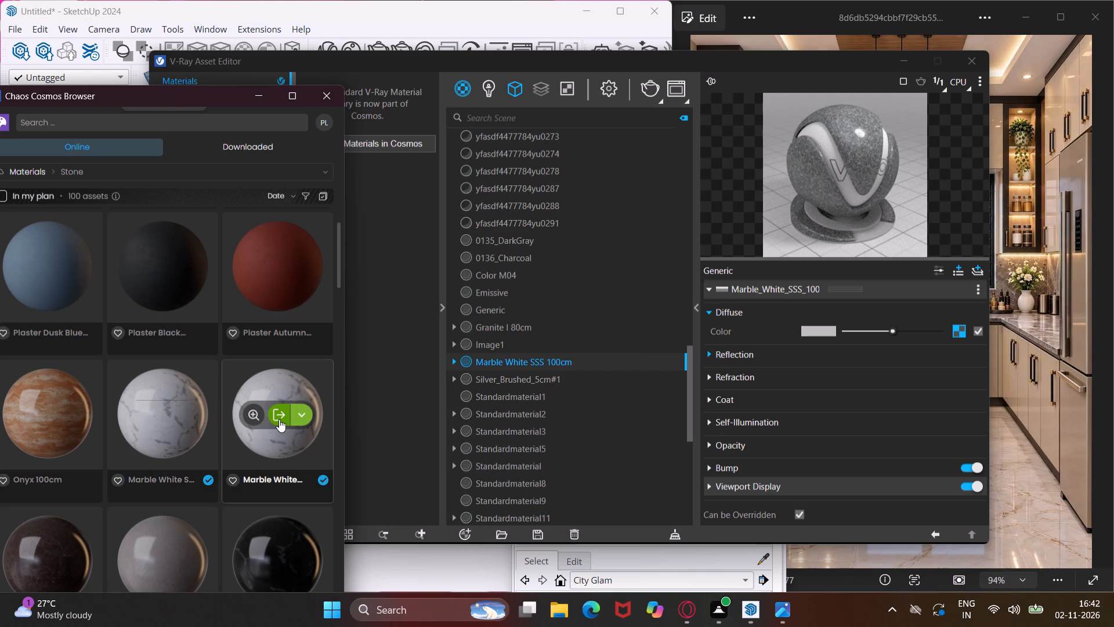
left_click(279, 419)
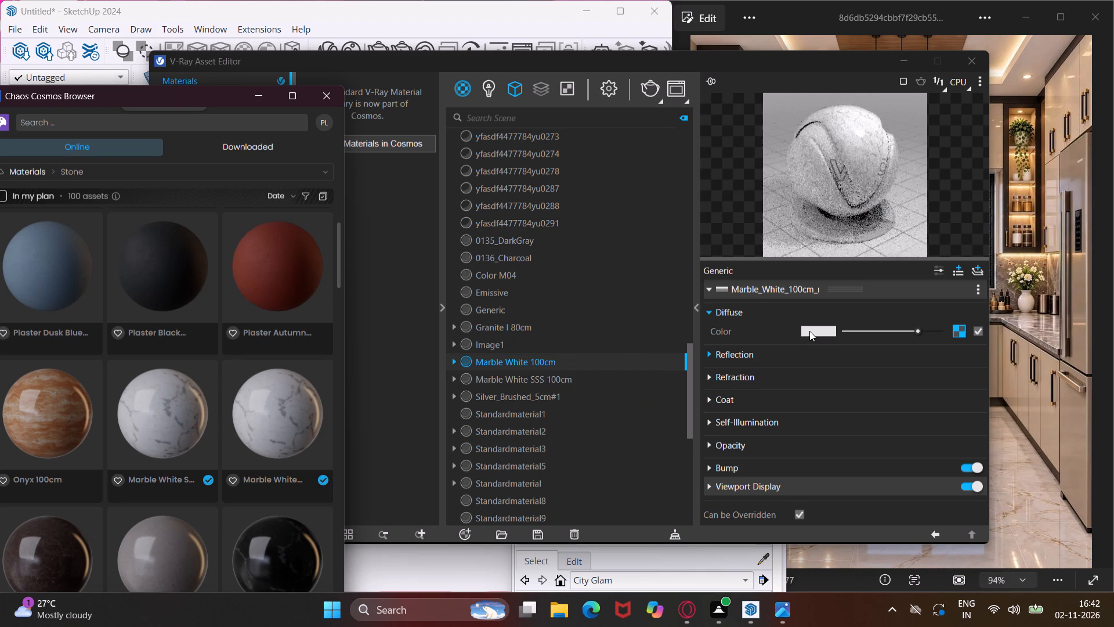
Set Marble White 100cm's reflection roughness to 0.84, and enable its reflection IOR with a value of 4.
left_click(707, 355)
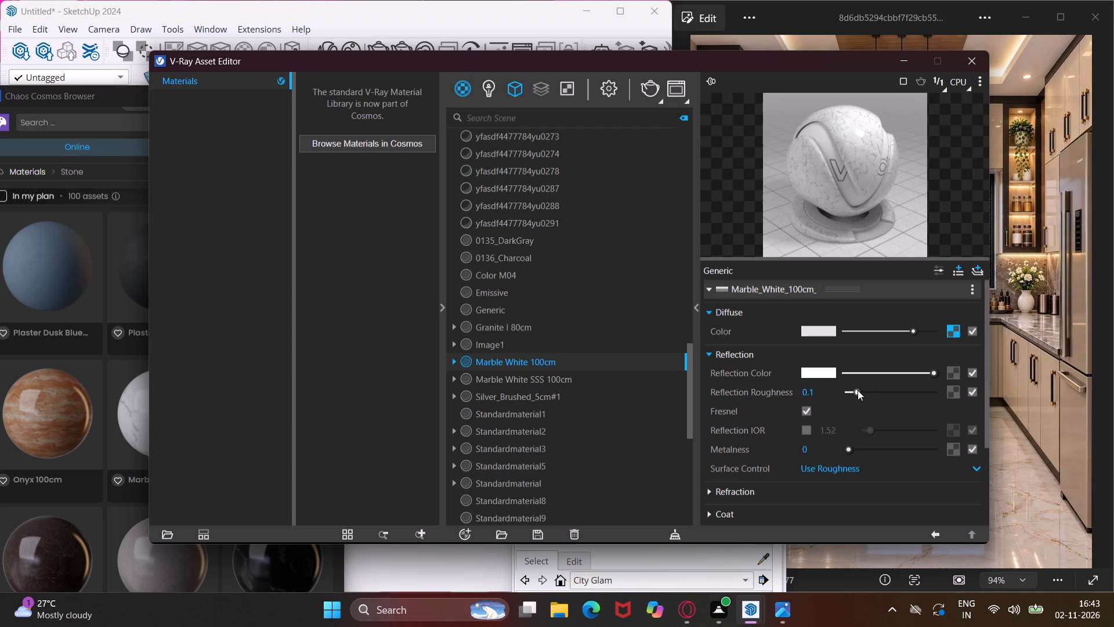
left_click_drag(856, 391, 920, 403)
left_click(804, 433)
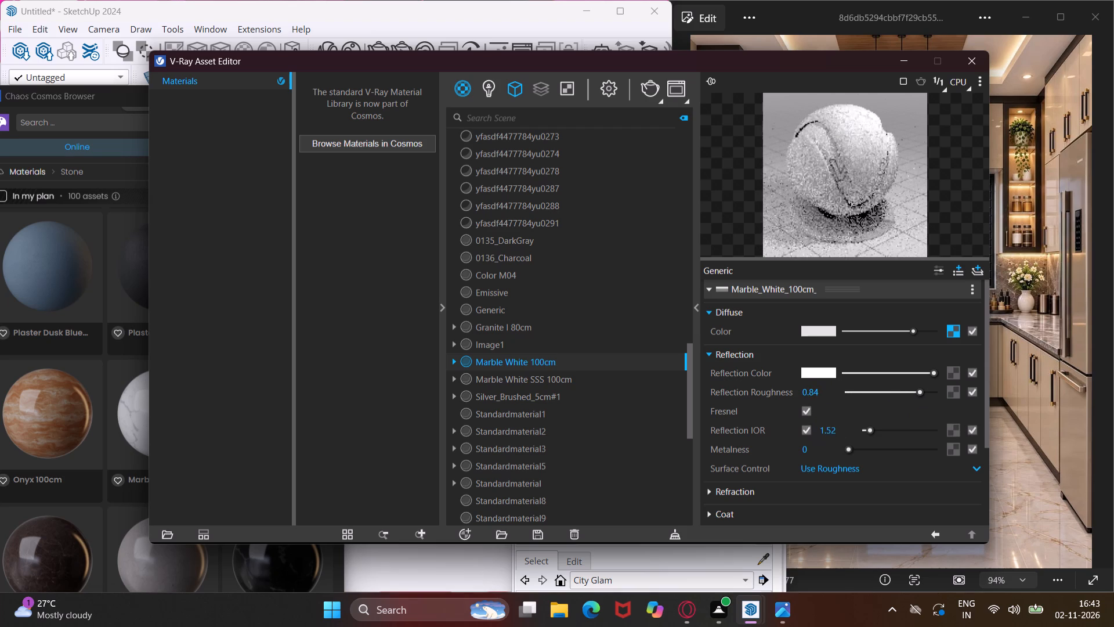
left_click(846, 427)
key("BackSpace")
key("BackSpace")
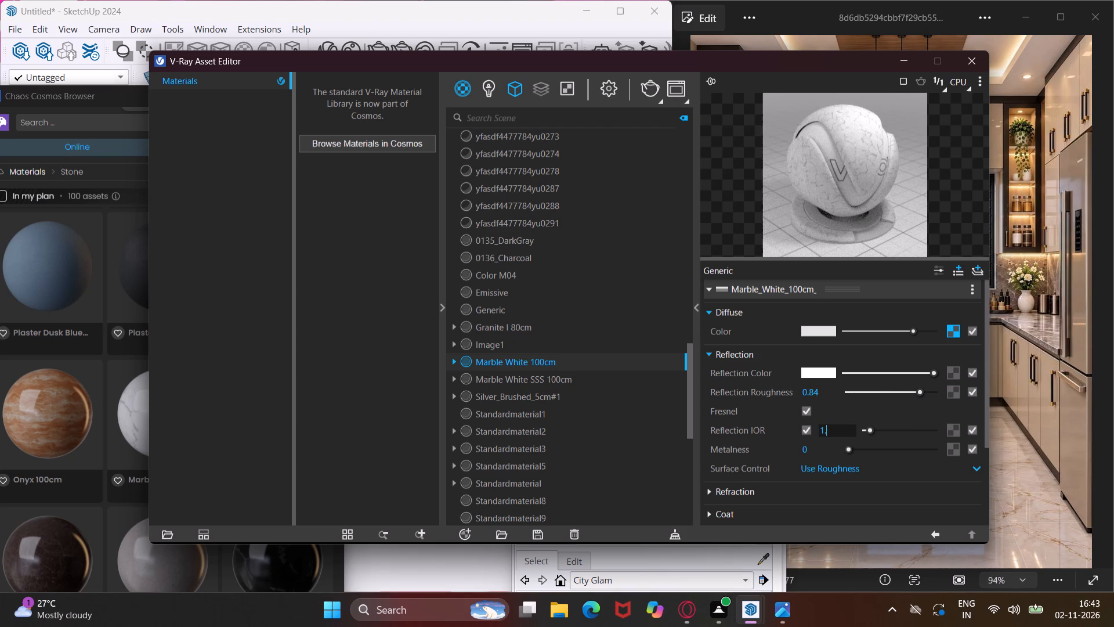
key("BackSpace")
key("BackSpace")
key("4")
key("Return")
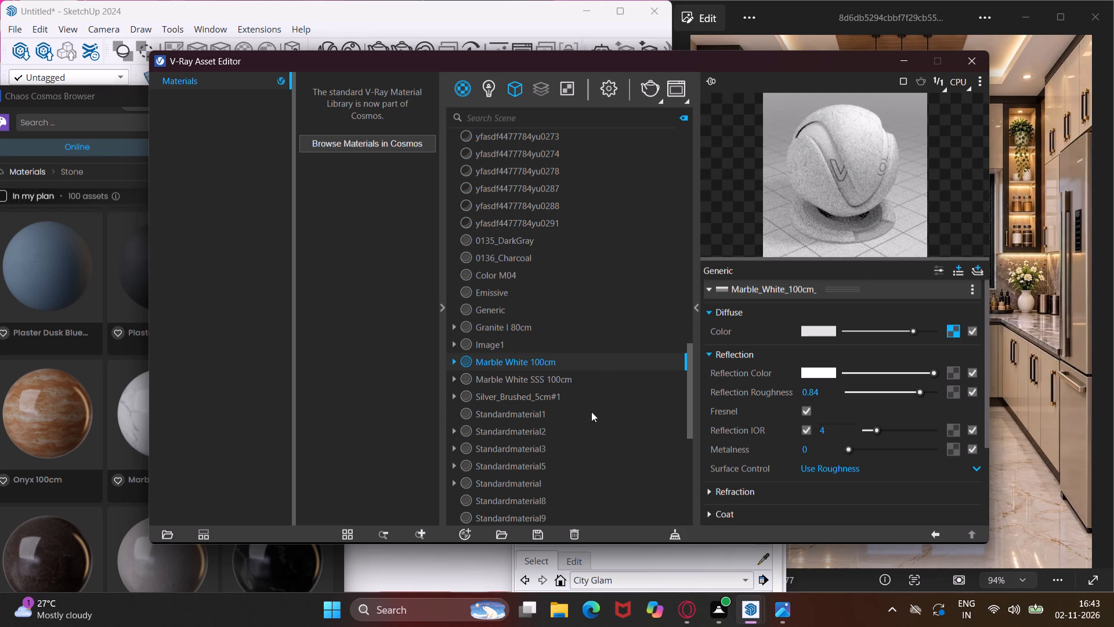
double_click(610, 361)
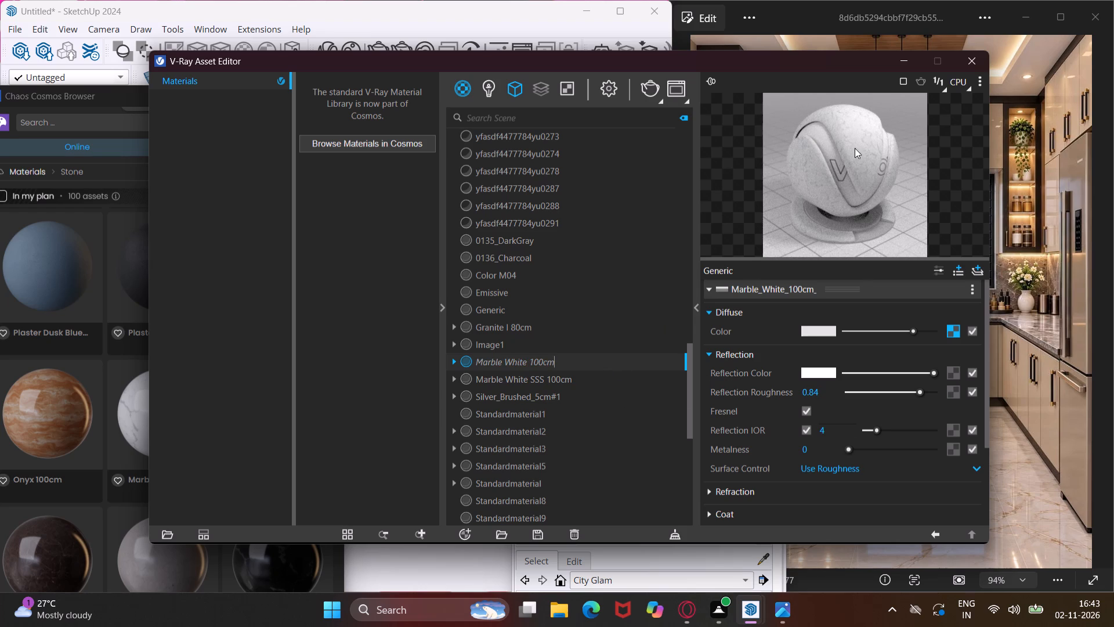
left_click(908, 57)
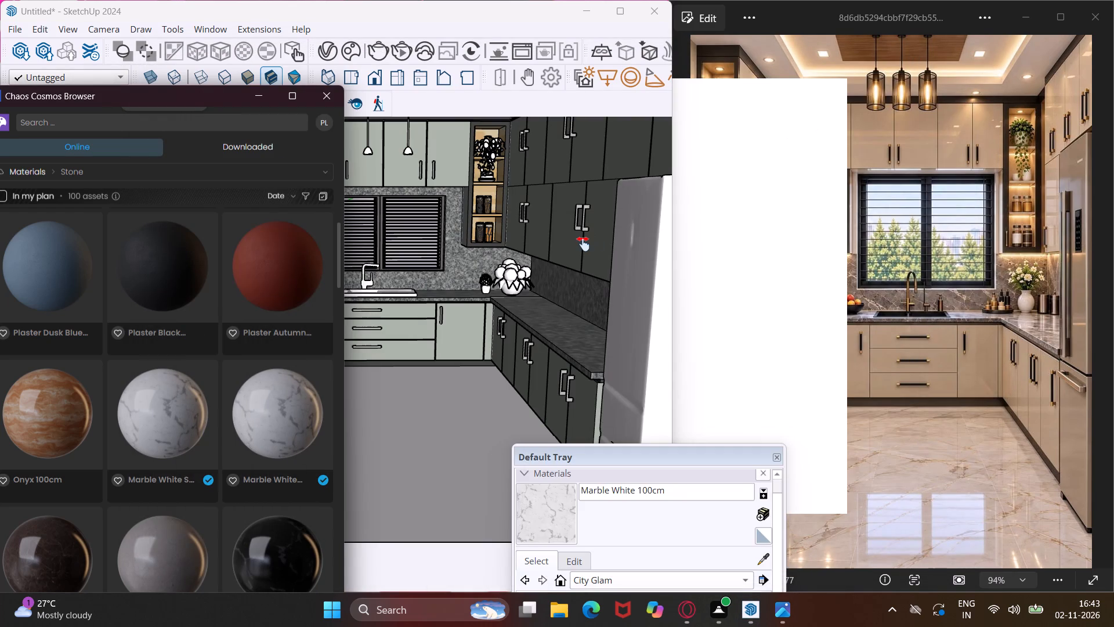
Paint the kitchen floor with Marble White 100cm and check it from outside and inside the room.
left_click(259, 102)
left_click(540, 516)
scroll(333, 470, "up", 3)
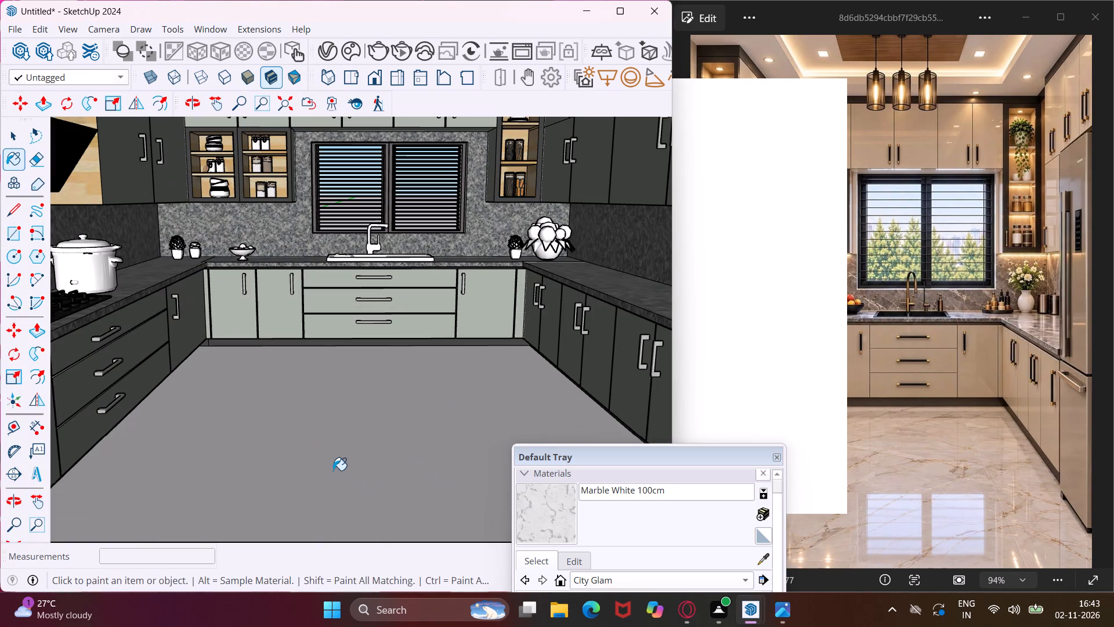
left_click(333, 470)
scroll(294, 461, "down", 11)
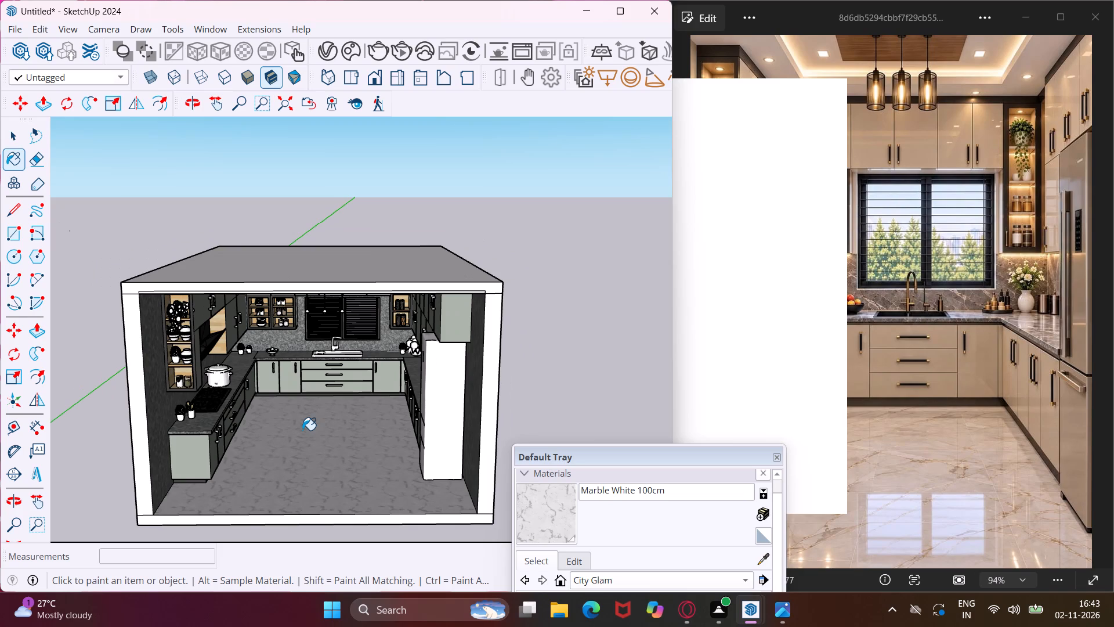
key("Escape")
key("space")
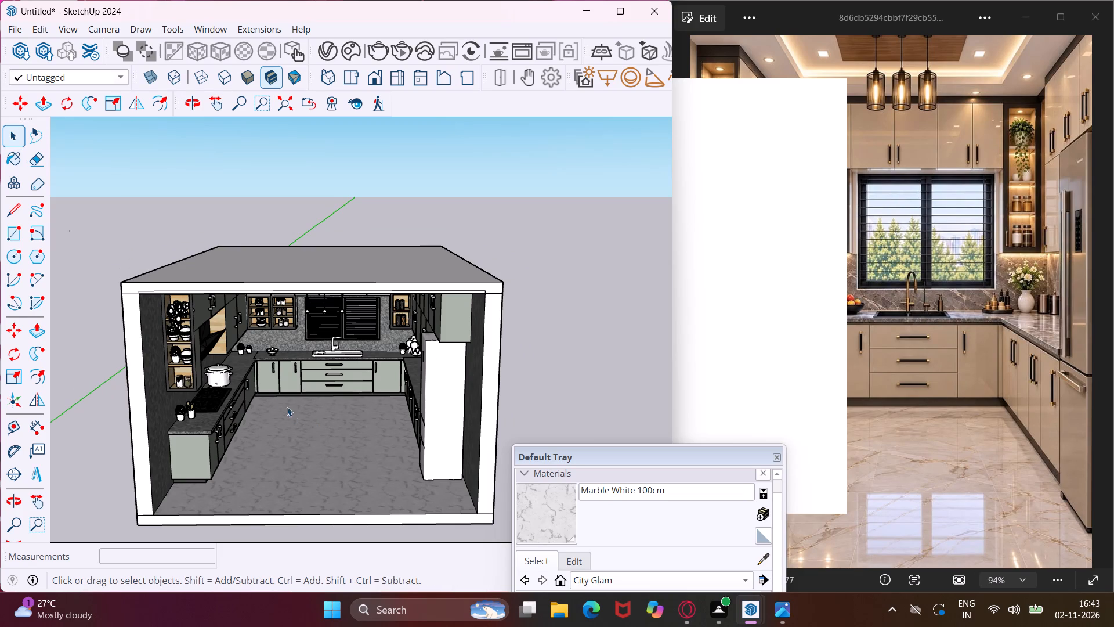
scroll(273, 325, "up", 5)
middle_click_drag(273, 325, 283, 266)
scroll(267, 338, "down", 1)
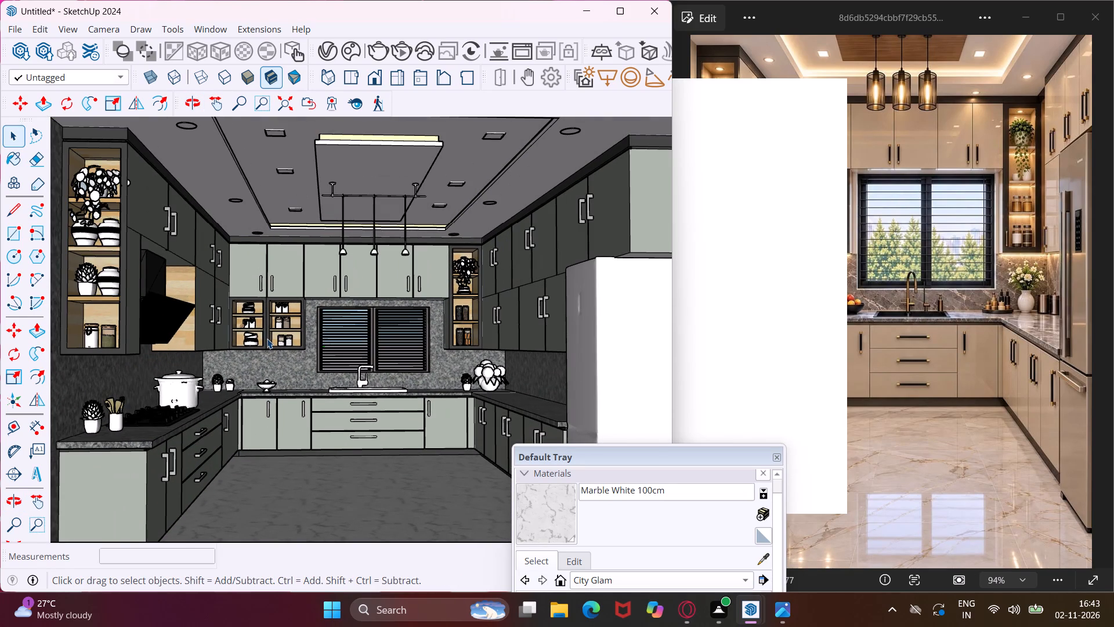
Create a new generic V-Ray material with a near-white diffuse colour of R 0.898, G 0.89, B 0.89.
left_click(327, 59)
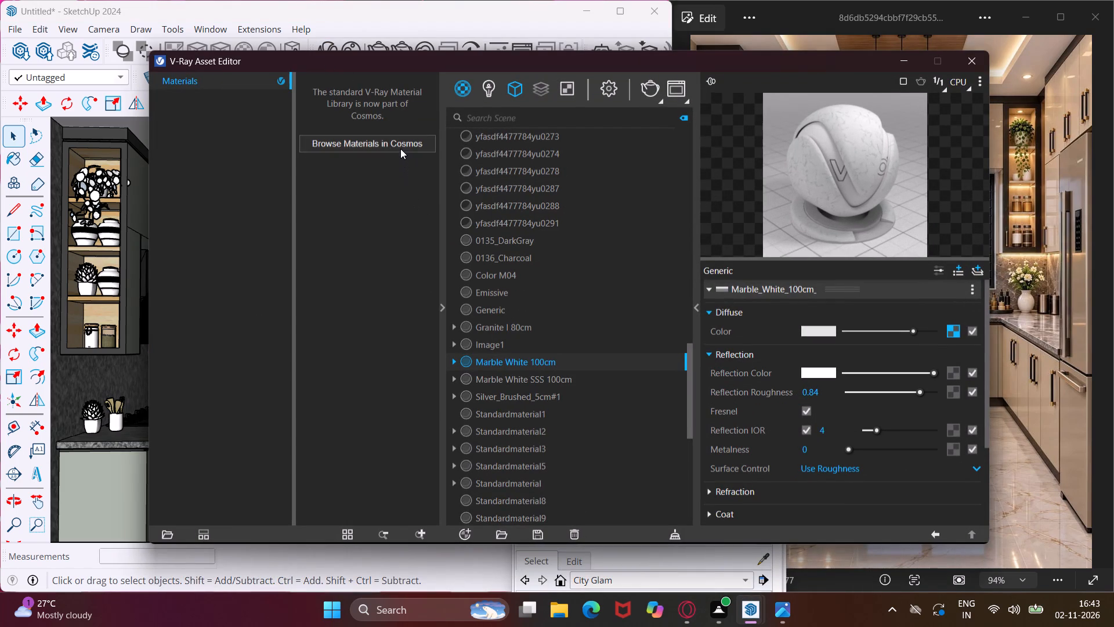
left_click(401, 143)
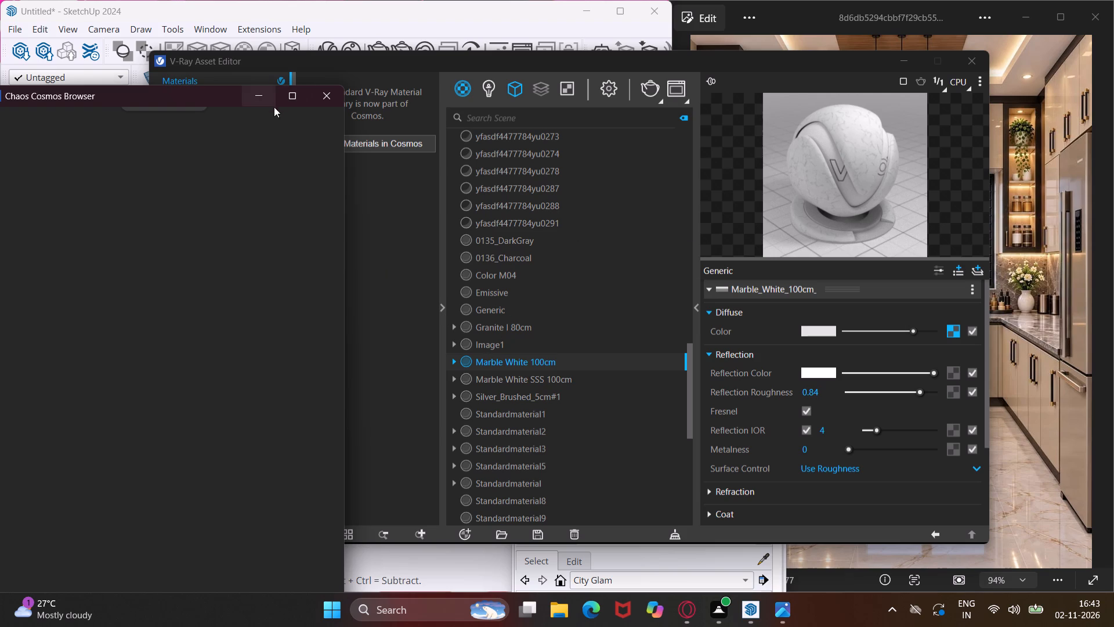
left_click(462, 534)
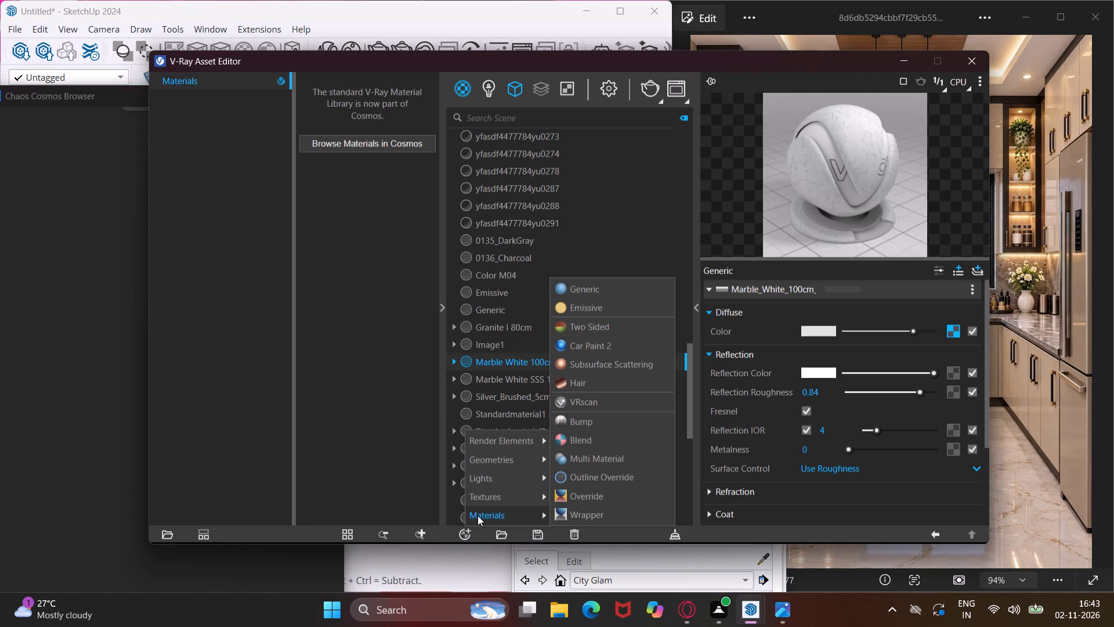
left_click(623, 288)
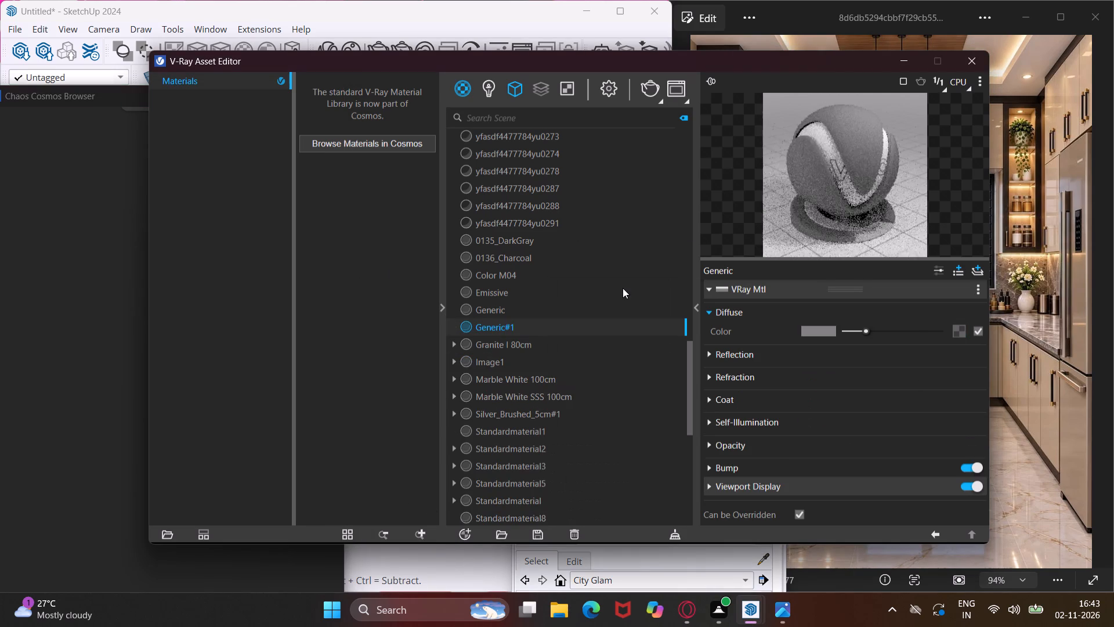
left_click(818, 329)
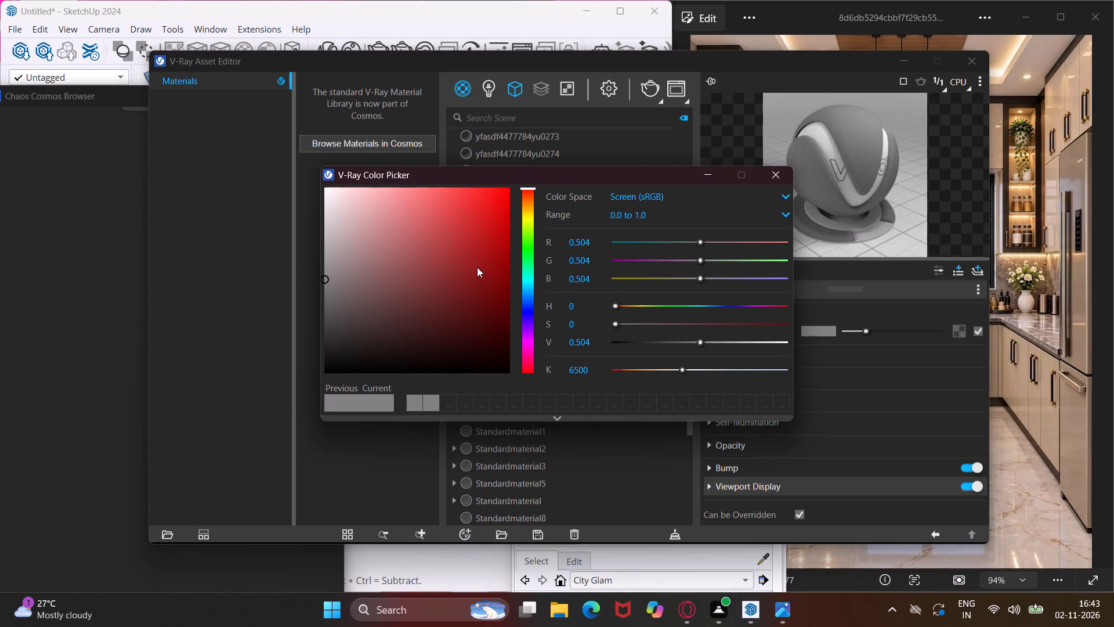
left_click(337, 227)
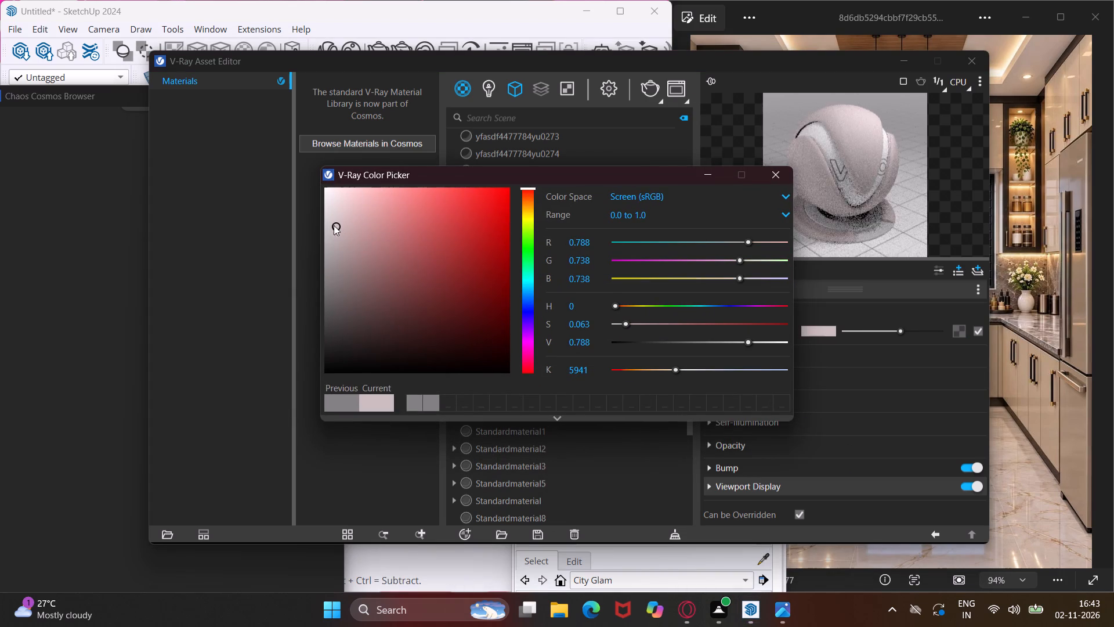
left_click(327, 217)
left_click(326, 207)
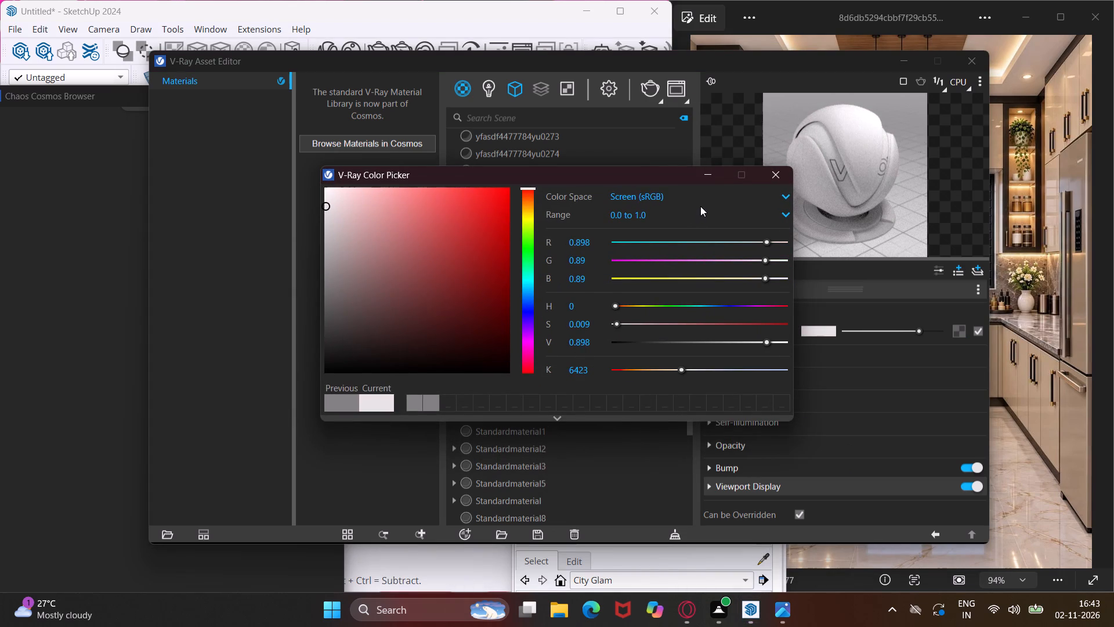
left_click(707, 180)
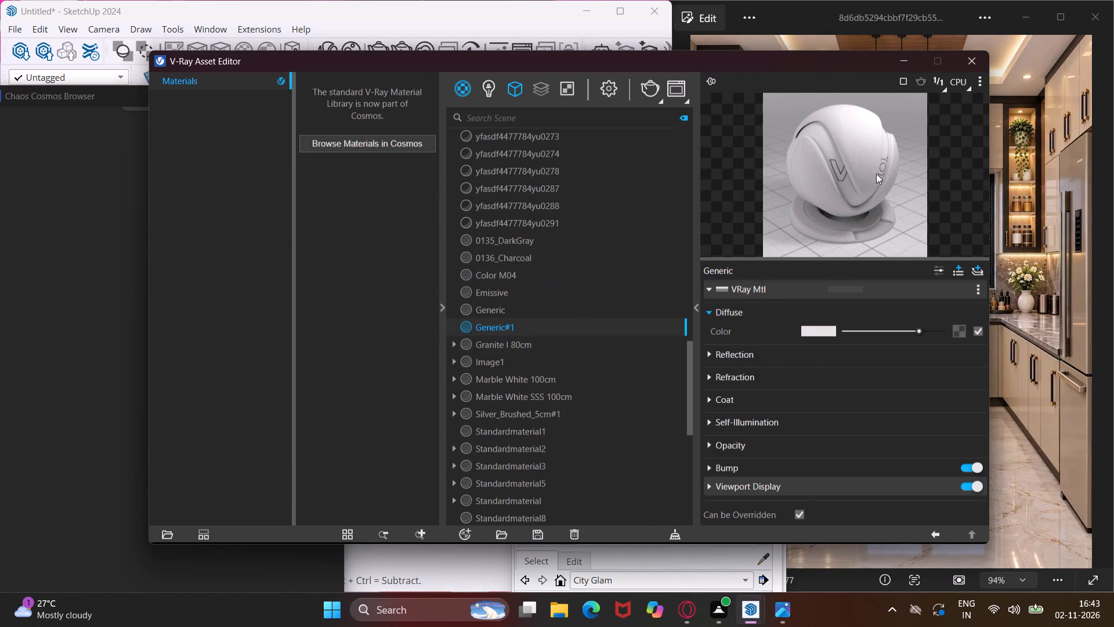
Set Generic#1's reflection colour to near white and enable its reflection IOR with a value of 4.
left_click(709, 354)
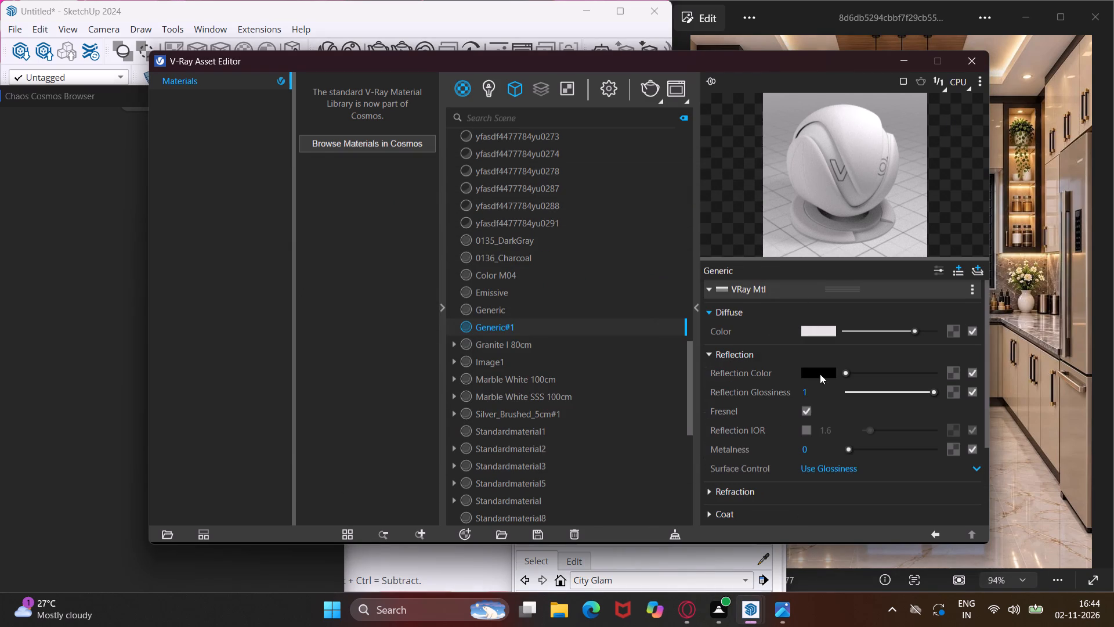
left_click_drag(848, 374, 933, 376)
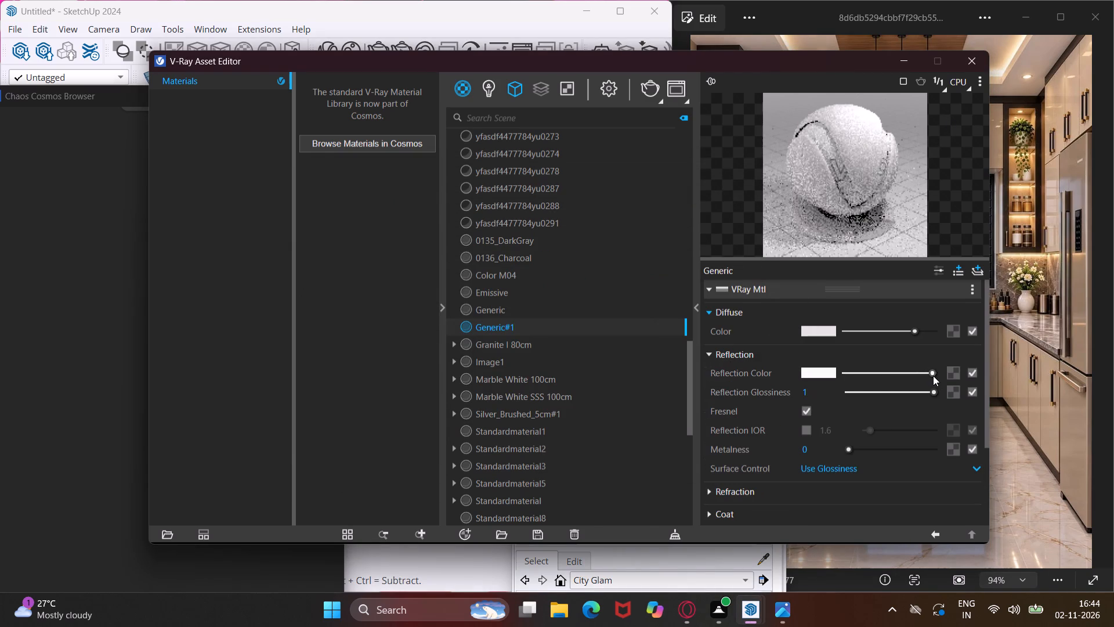
left_click_drag(933, 376, 927, 377)
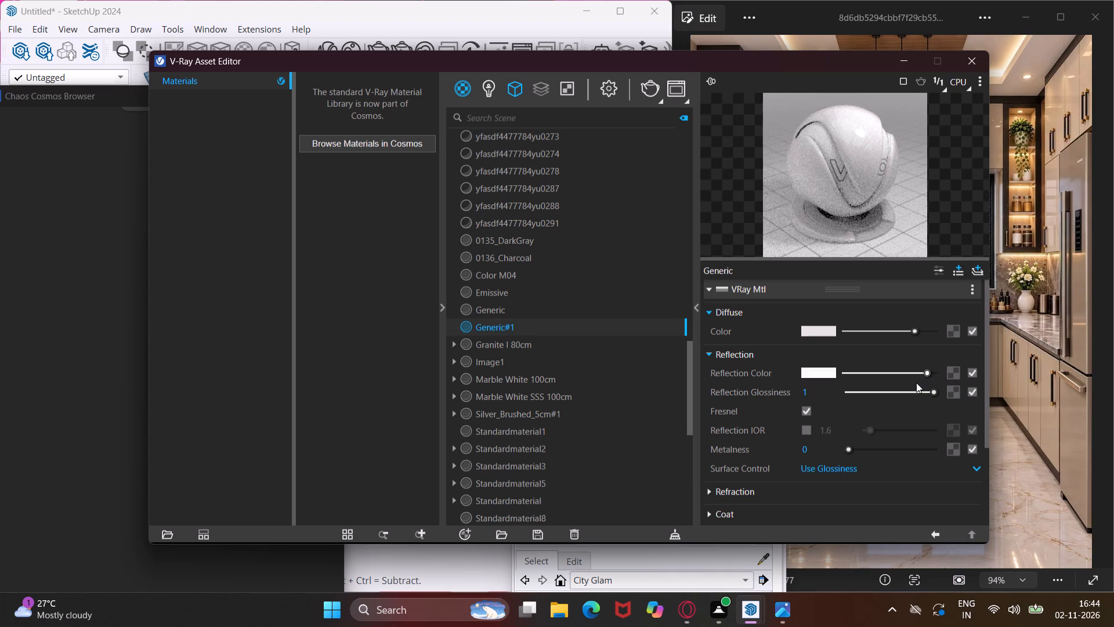
left_click(811, 428)
left_click_drag(838, 432, 846, 428)
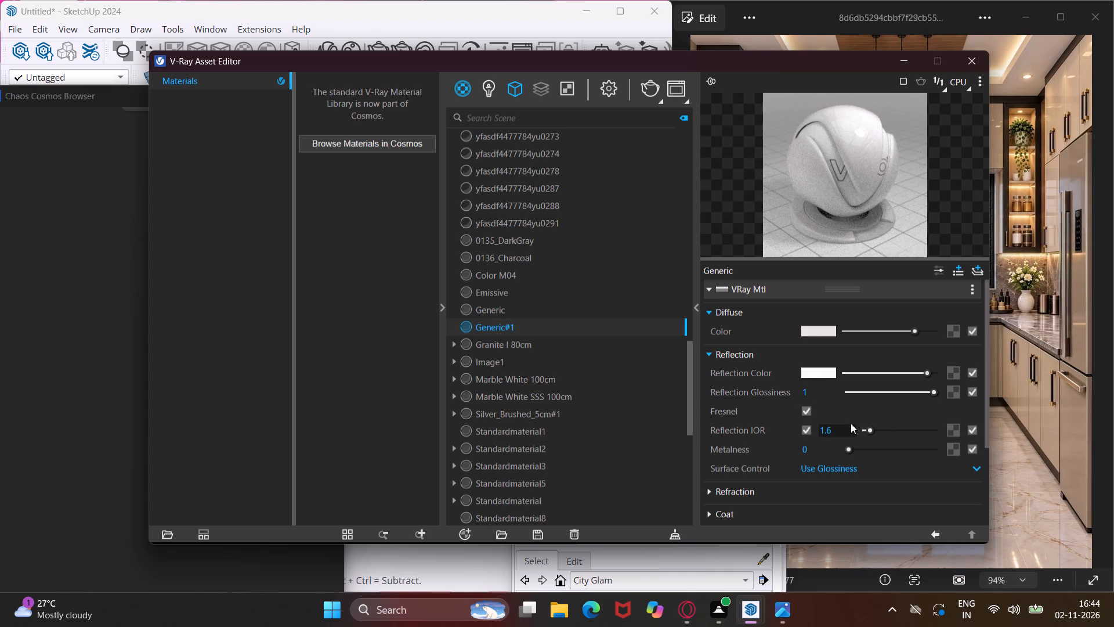
key("BackSpace")
key("BackSpace")
key("BackSpace")
key("4")
key("Return")
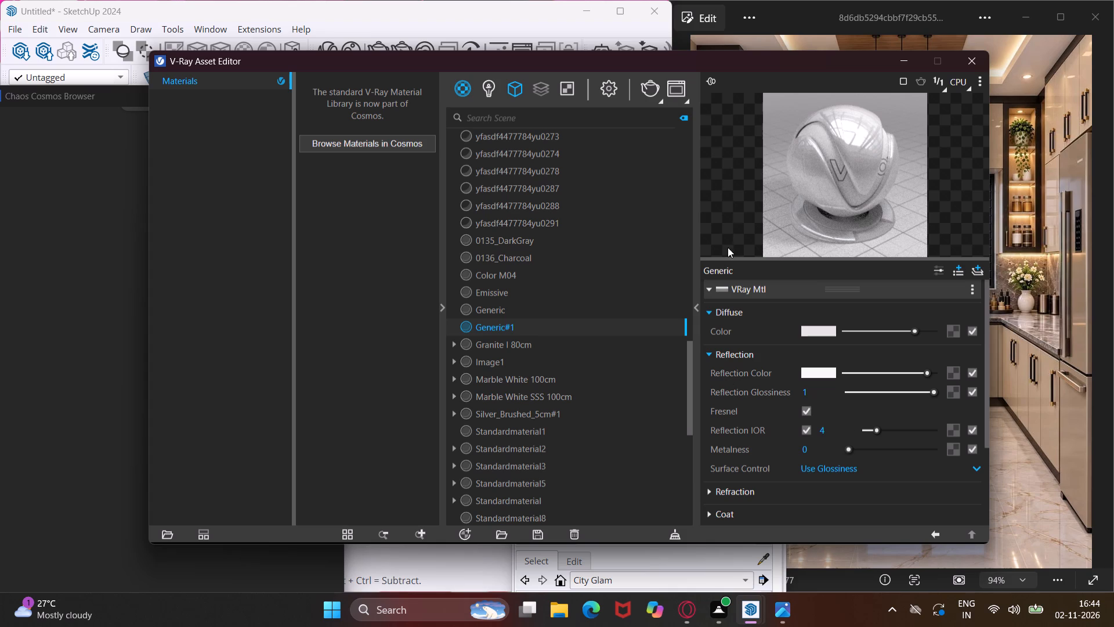
Paint the kitchen's recessed inner ceiling and the surrounding ceiling border with Generic#1.
left_click(891, 67)
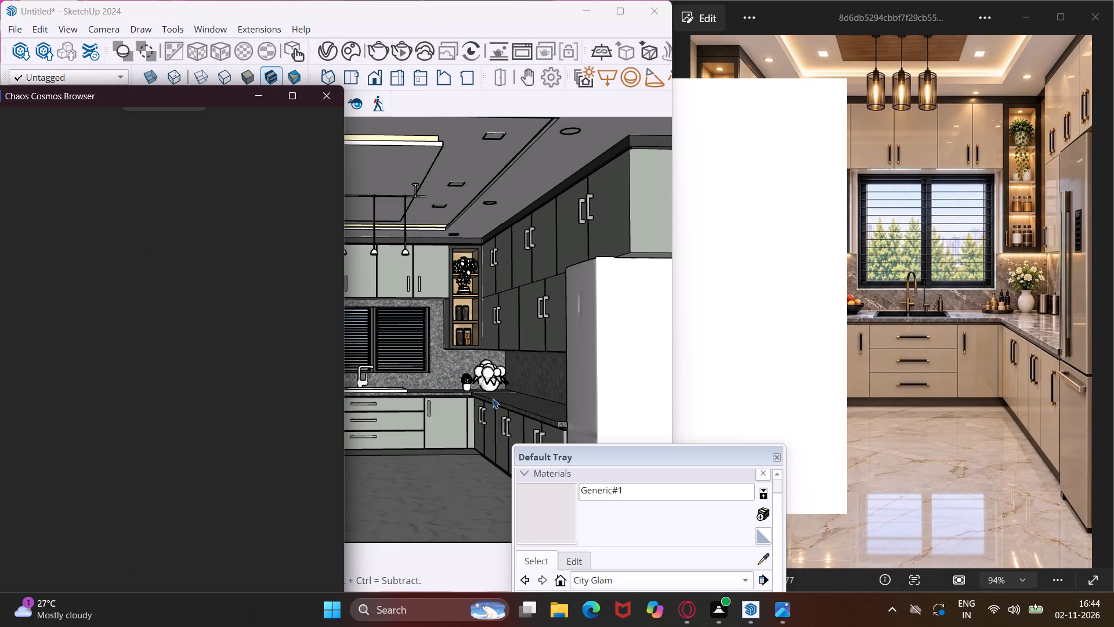
left_click(330, 52)
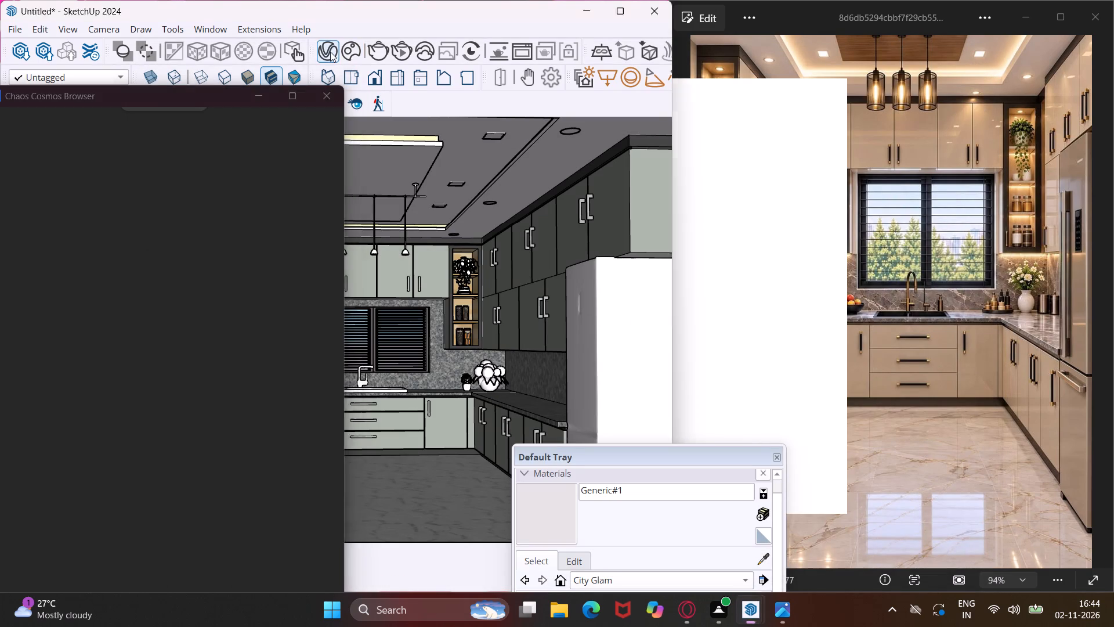
double_click(533, 325)
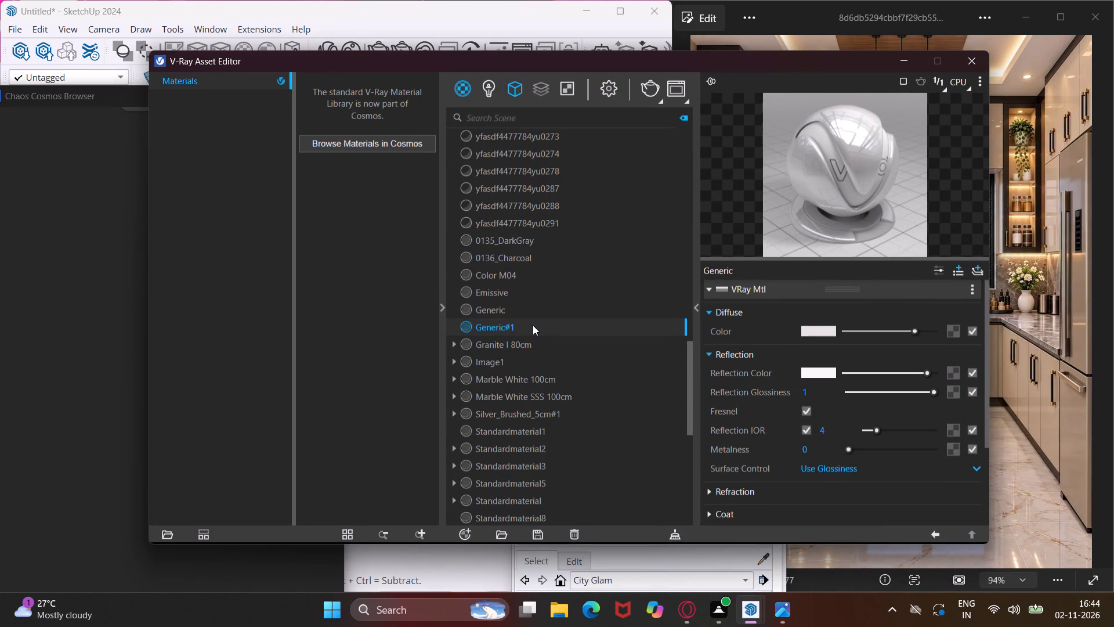
left_click(901, 66)
left_click(542, 522)
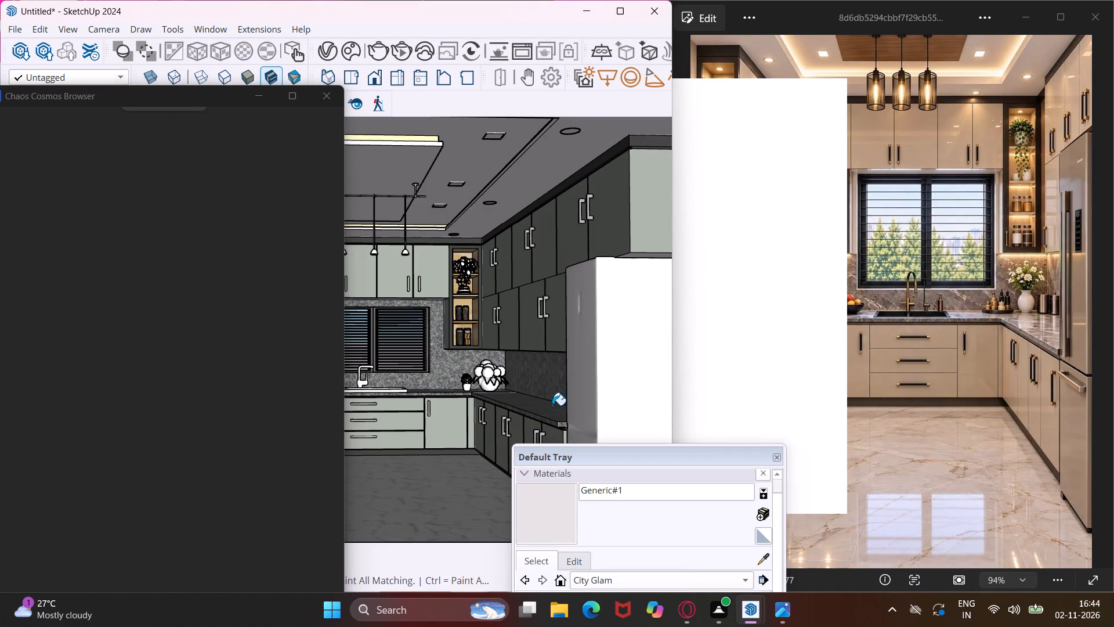
scroll(501, 196, "up", 7)
left_click(474, 156)
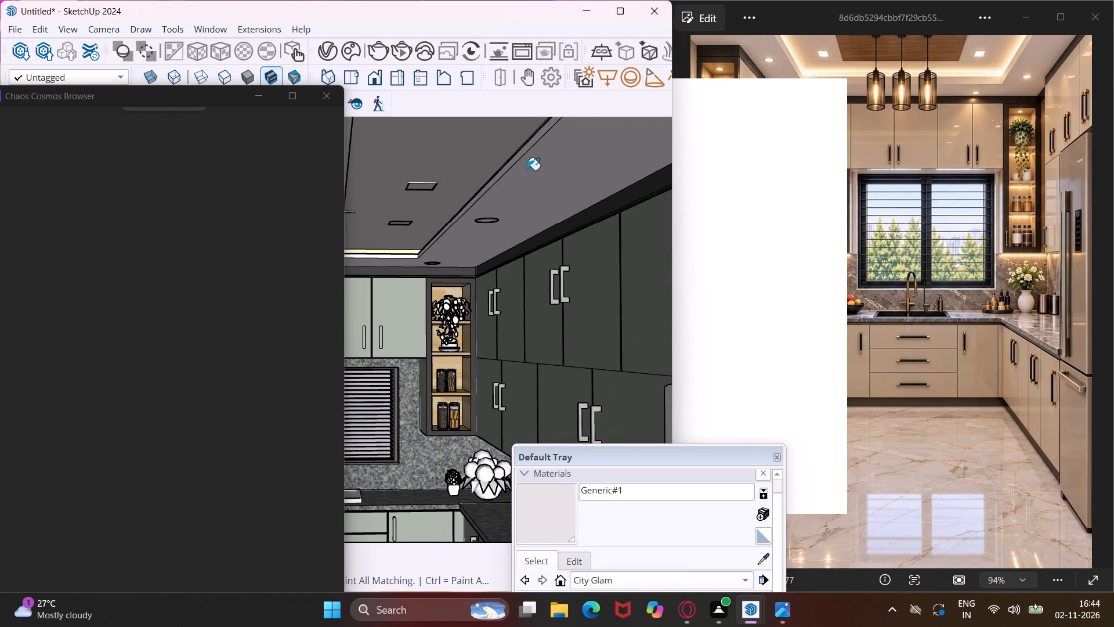
left_click(527, 170)
scroll(545, 171, "down", 9)
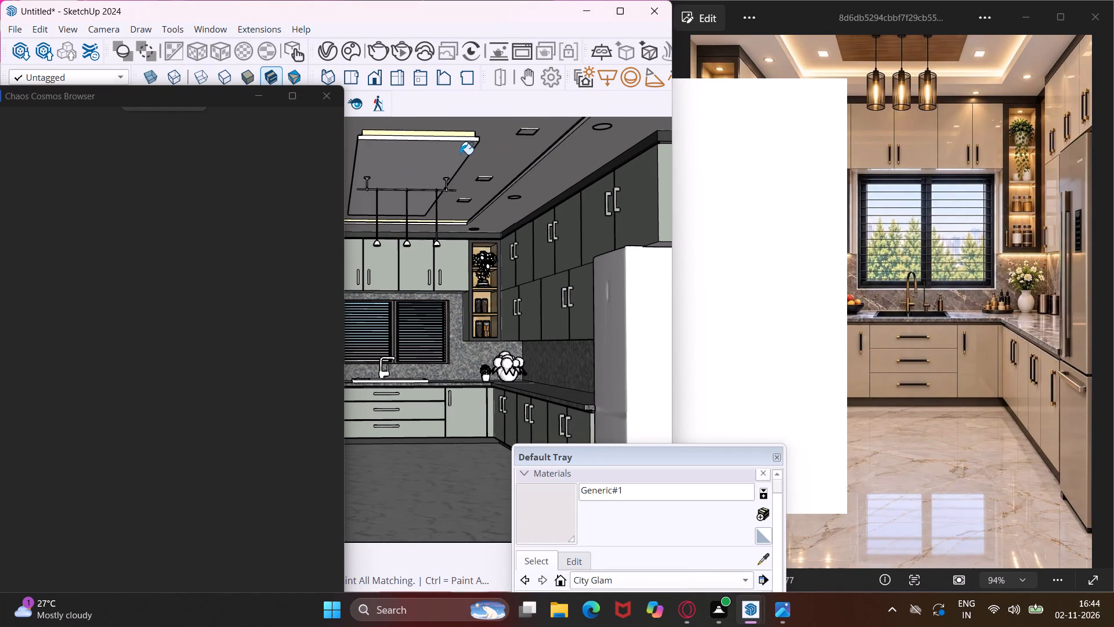
scroll(460, 154, "down", 9)
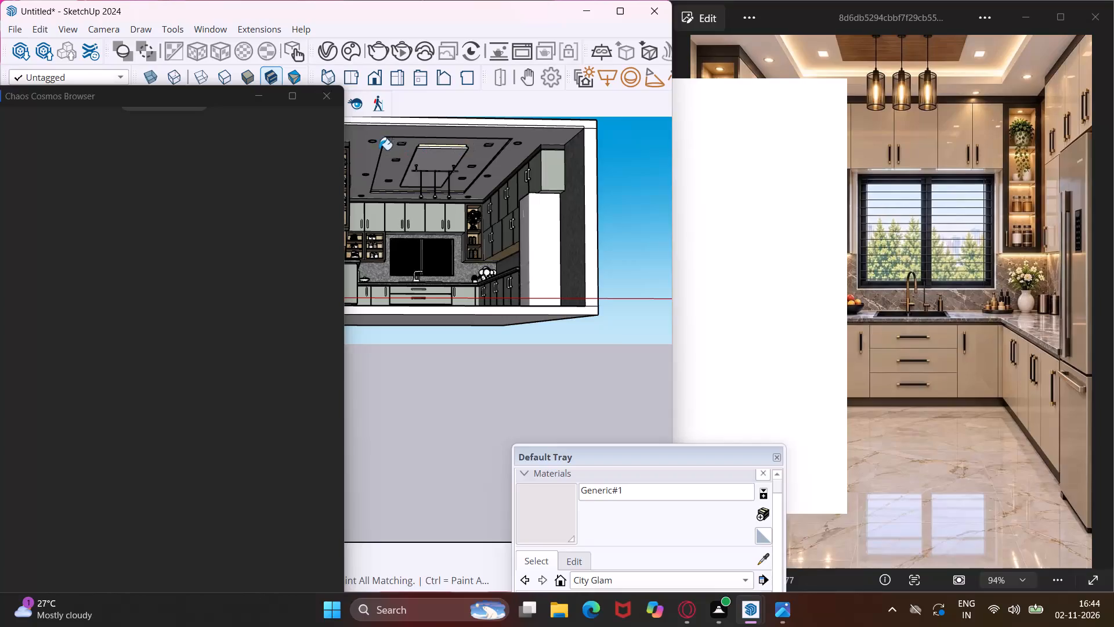
Paint the far edge and both side edges of the ceiling recess with Generic#1.
scroll(374, 142, "up", 7)
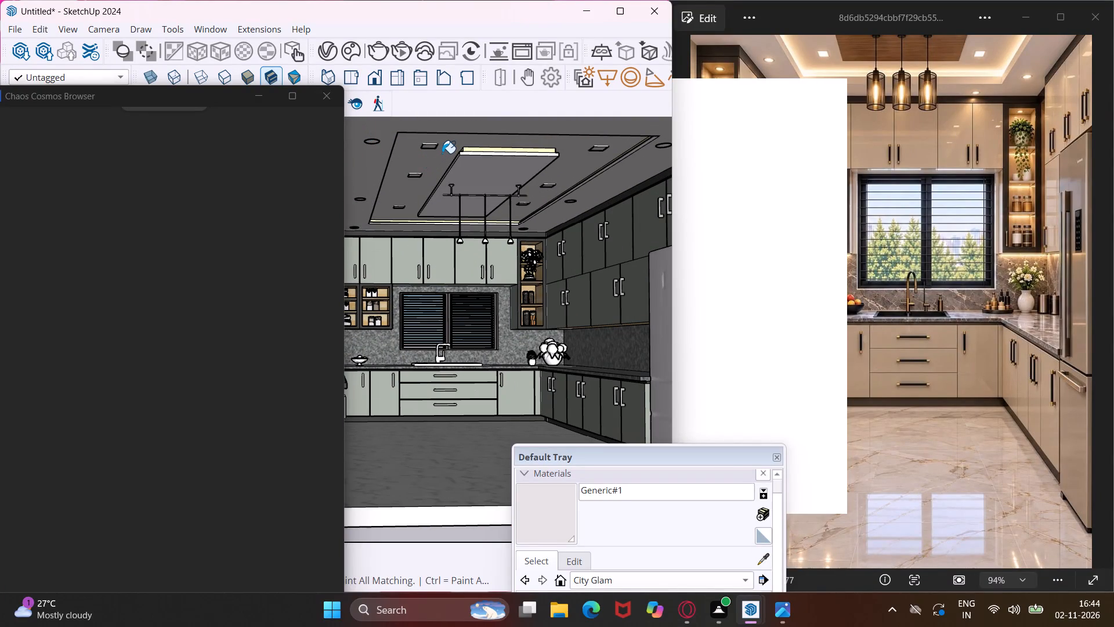
scroll(448, 154, "up", 8)
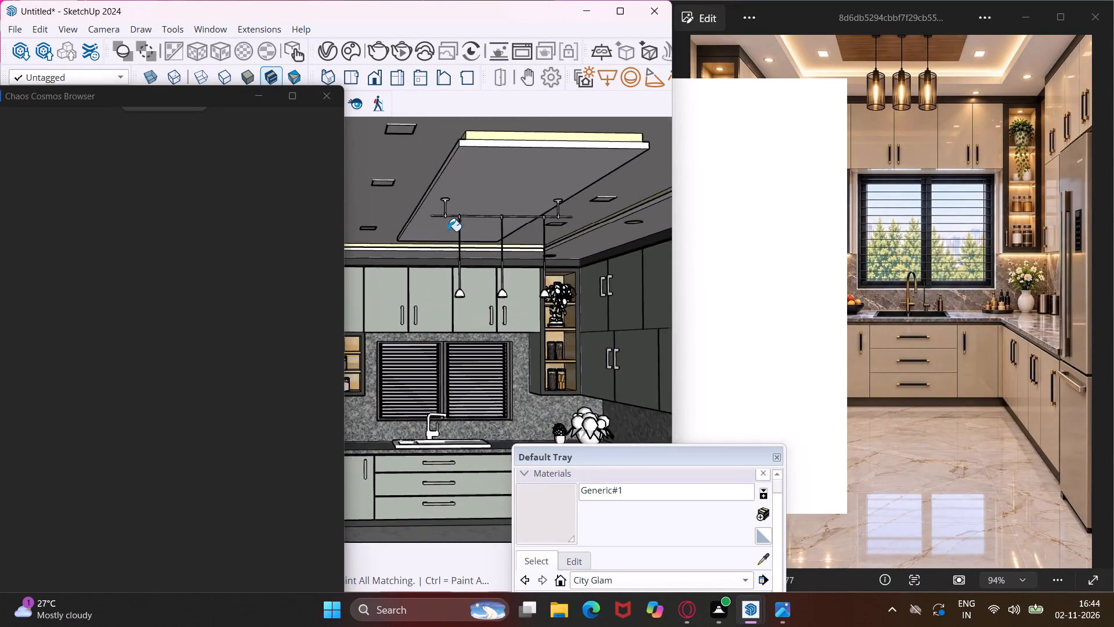
scroll(448, 231, "up", 13)
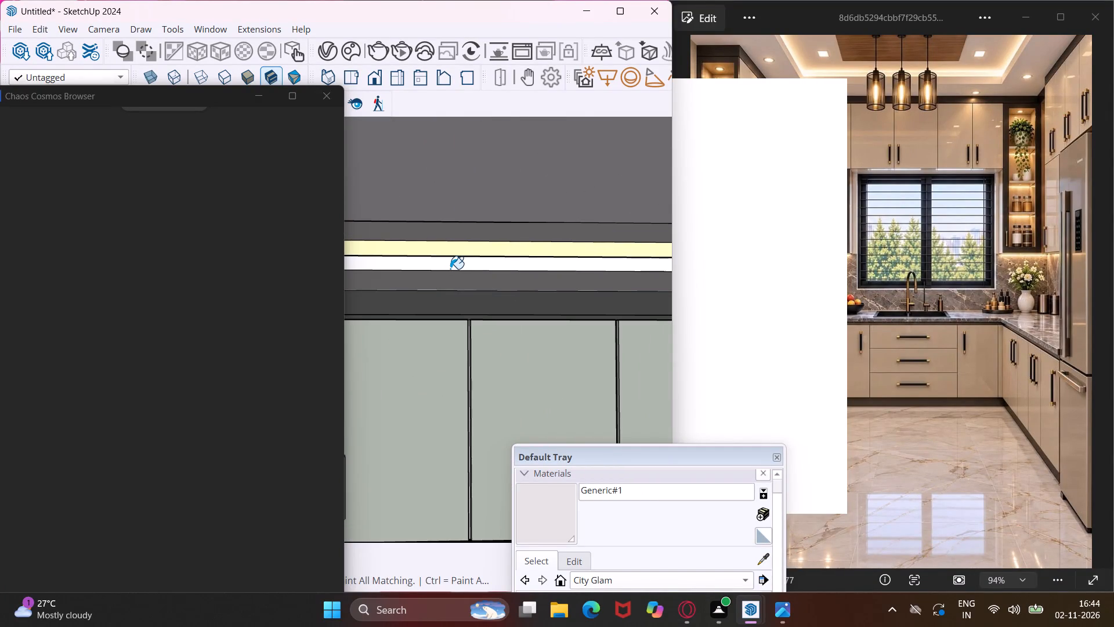
left_click(449, 268)
scroll(439, 269, "up", 4)
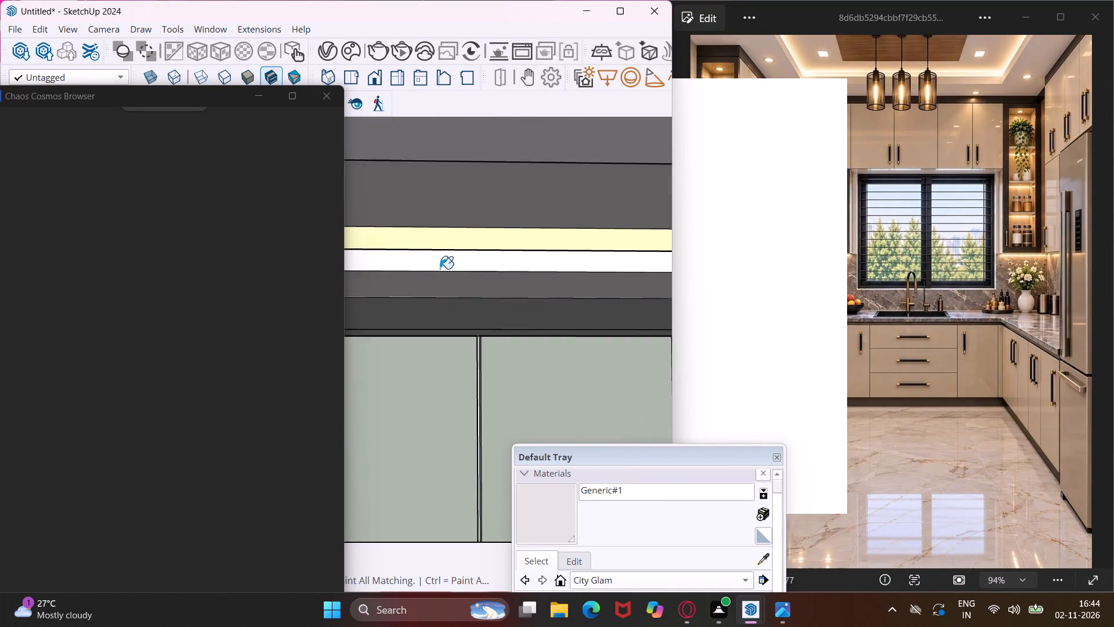
left_click(440, 266)
scroll(440, 262, "down", 12)
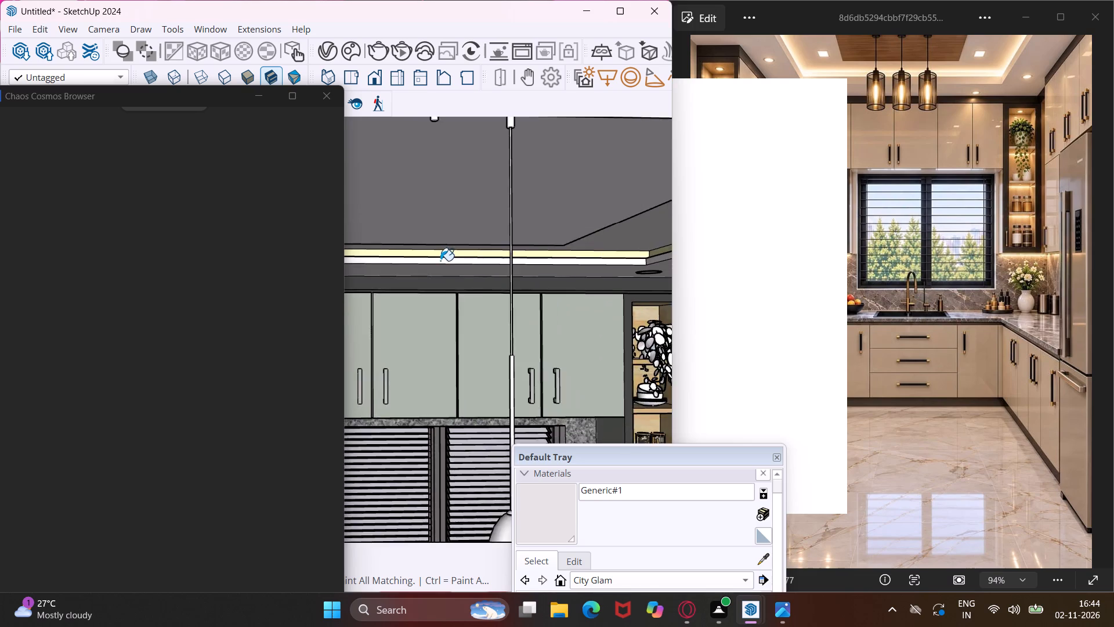
scroll(440, 258, "down", 4)
scroll(606, 257, "up", 9)
left_click(606, 249)
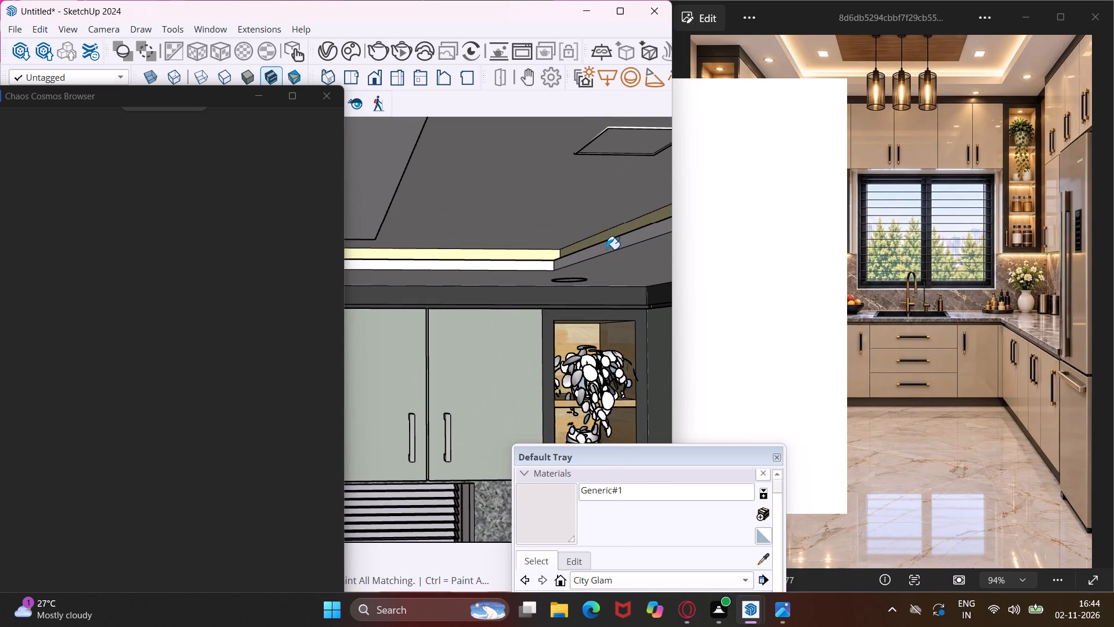
scroll(573, 261, "down", 16)
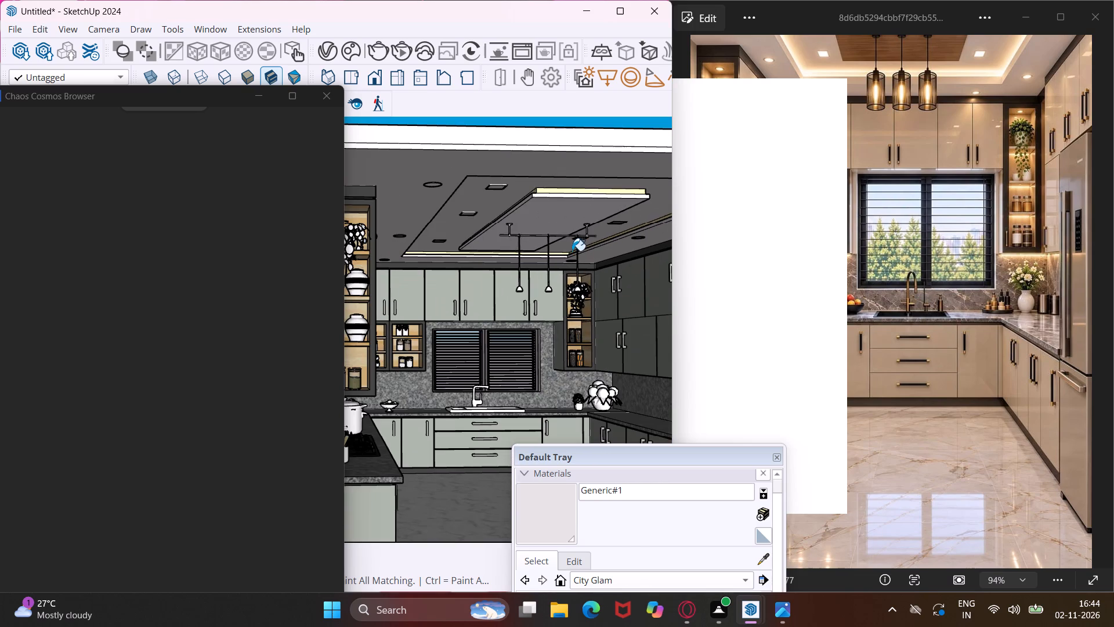
middle_click_drag(421, 248, 372, 246)
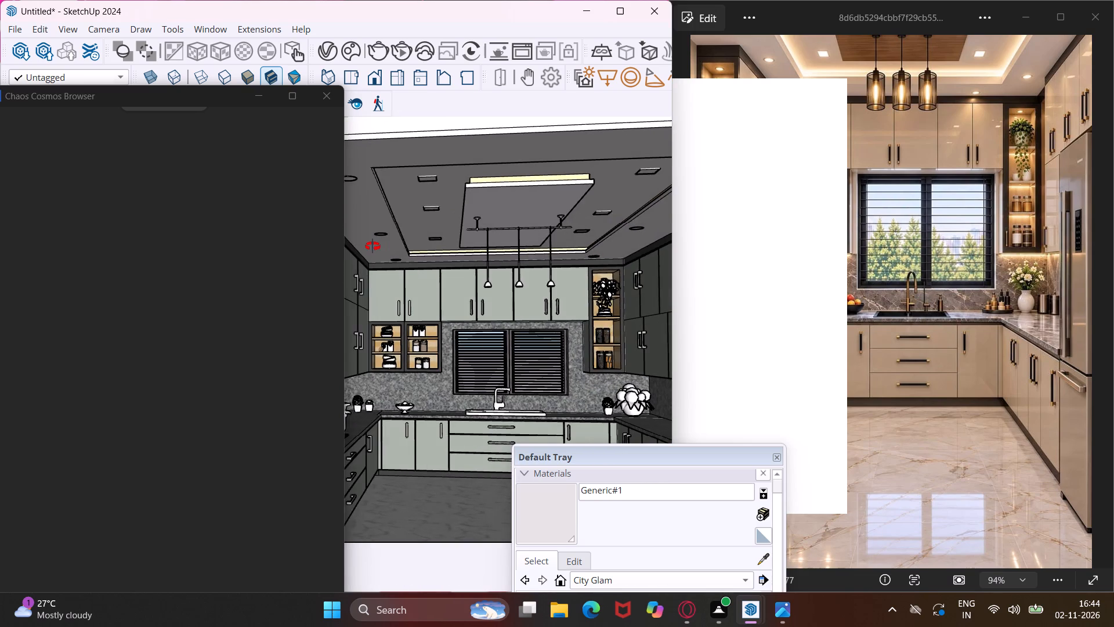
middle_click_drag(372, 246, 358, 242)
scroll(374, 236, "up", 18)
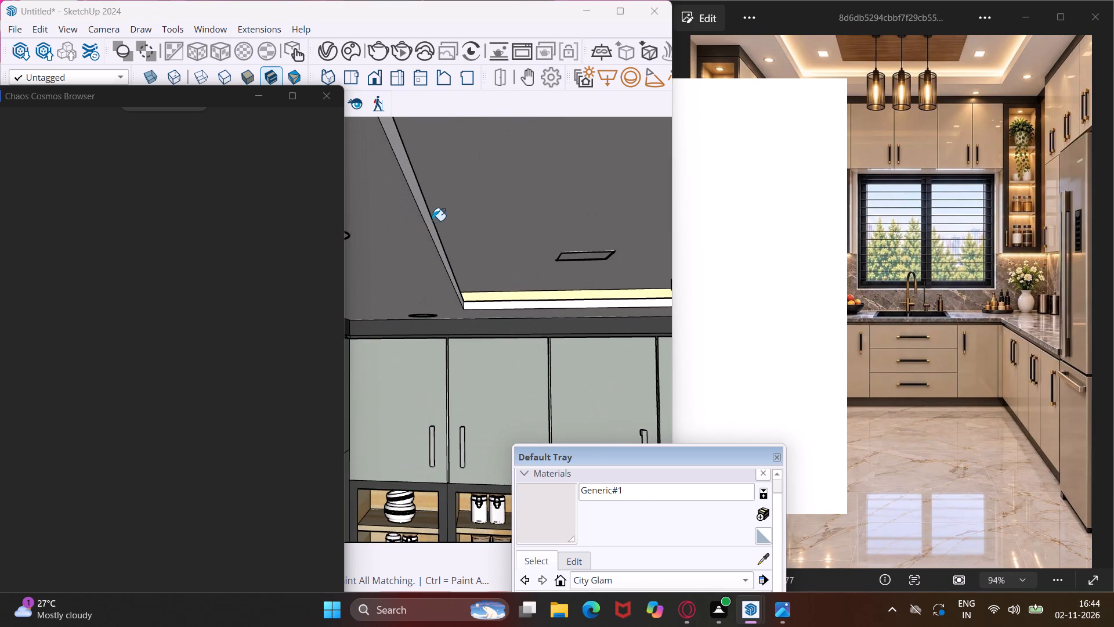
left_click(429, 222)
scroll(428, 222, "down", 5)
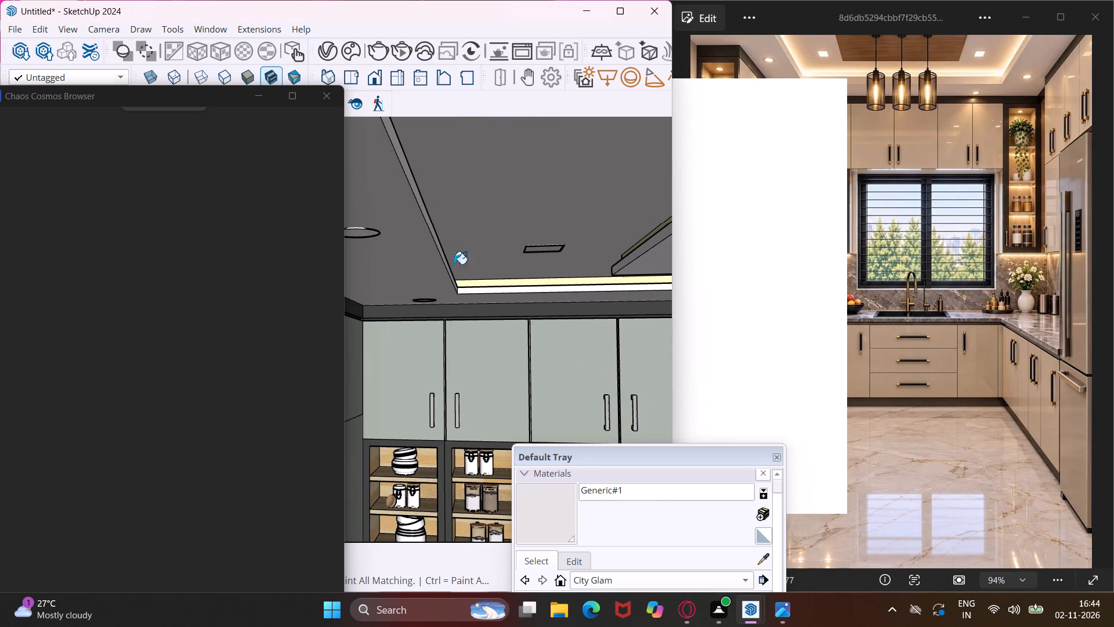
Paint the underside of the suspended ceiling panel with Wood Floor Light from the Wood collection.
scroll(605, 538, "down", 3)
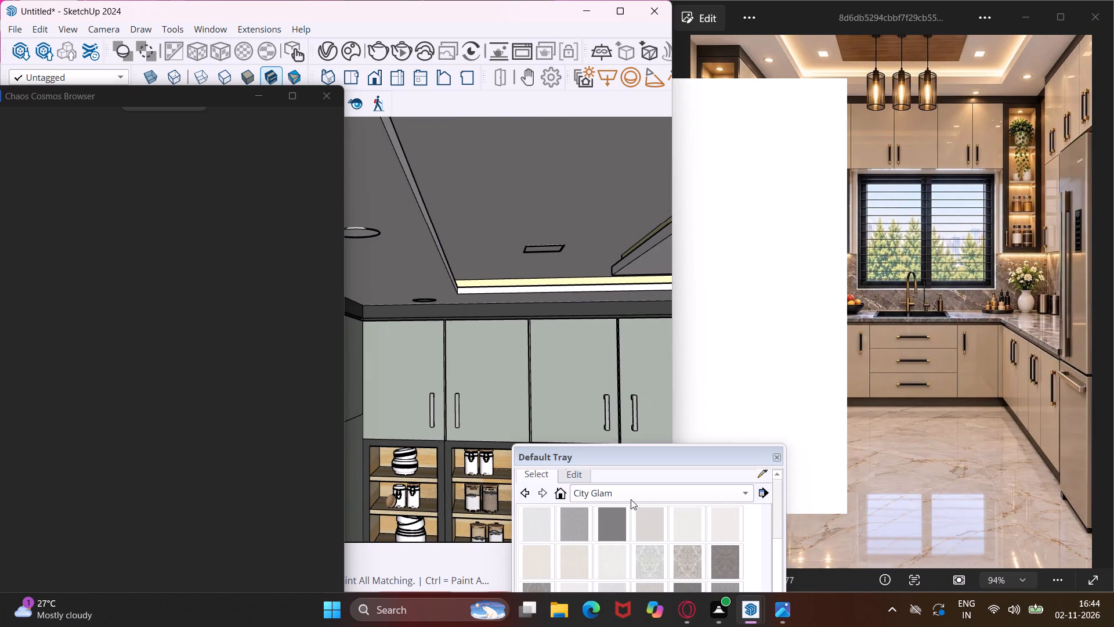
left_click(632, 491)
left_click(621, 480)
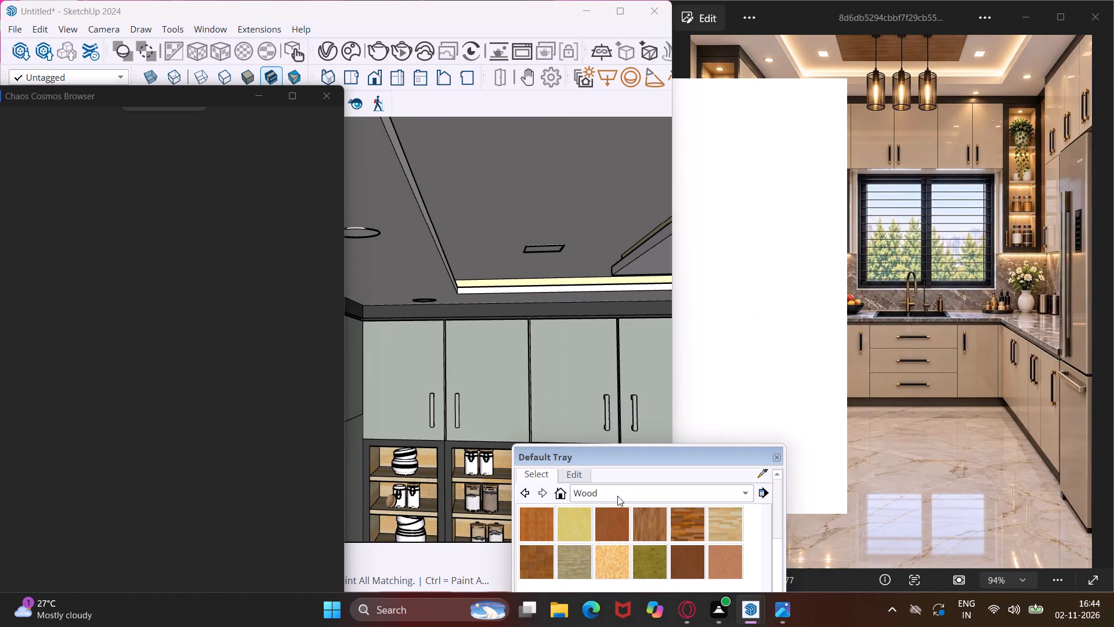
left_click(726, 525)
scroll(643, 297, "up", 2)
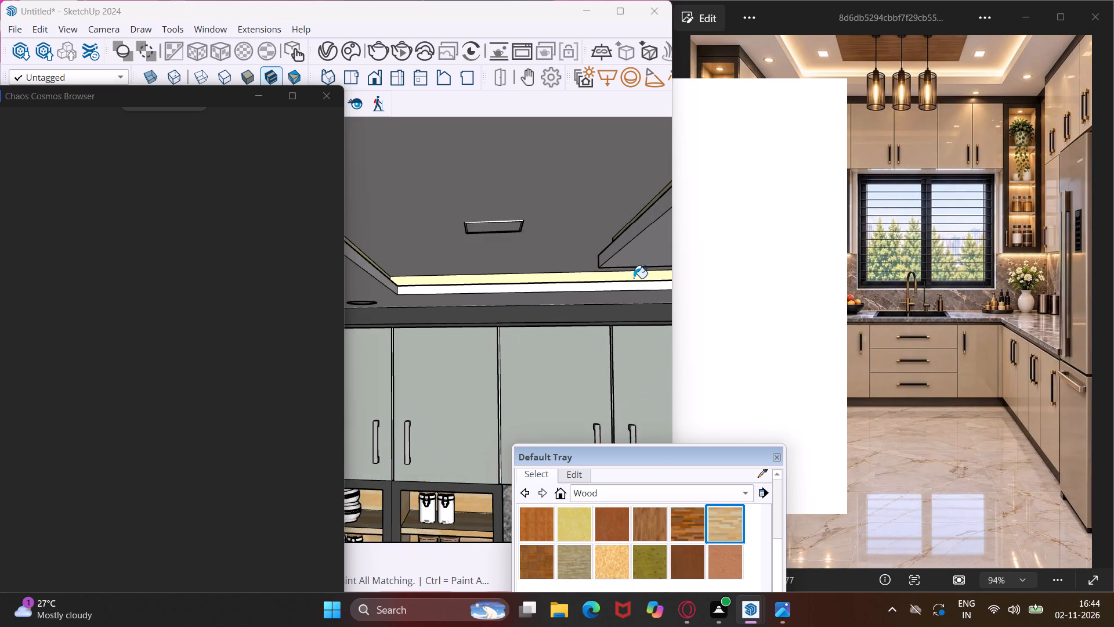
scroll(634, 278, "up", 4)
left_click(635, 250)
left_click(628, 226)
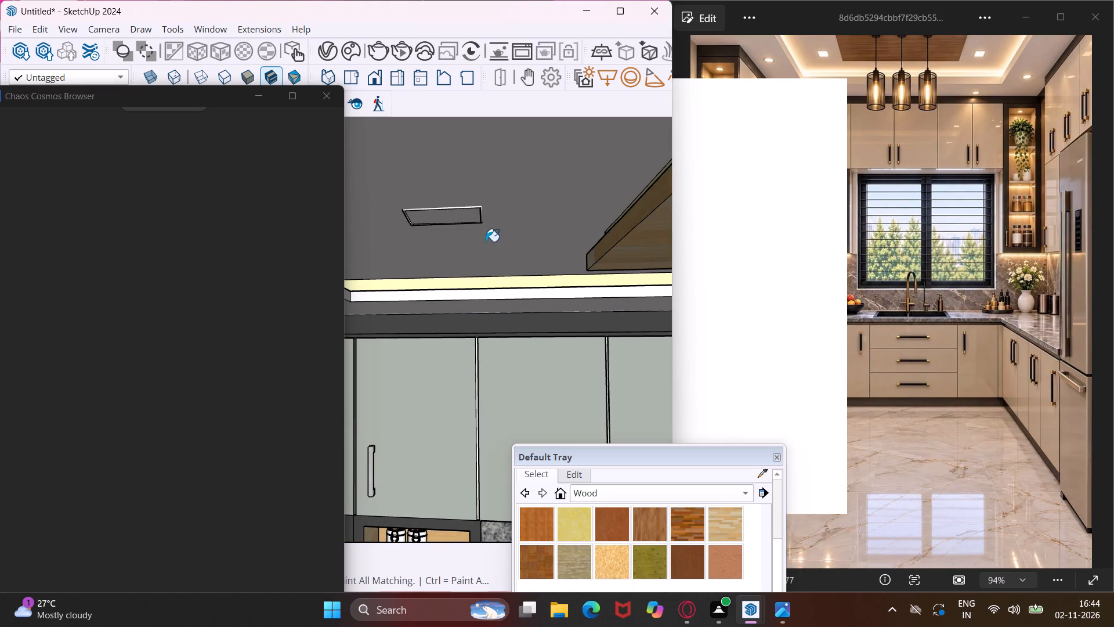
scroll(472, 237, "down", 18)
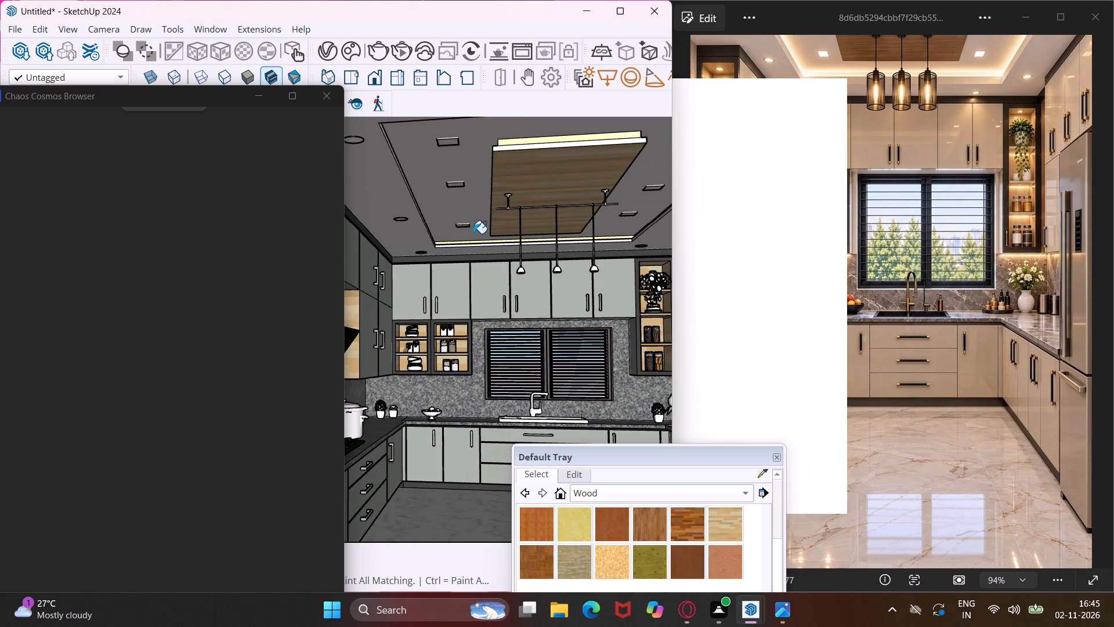
Paint the front and side edges of the suspended ceiling panel with Wood Floor Light.
scroll(565, 154, "up", 8)
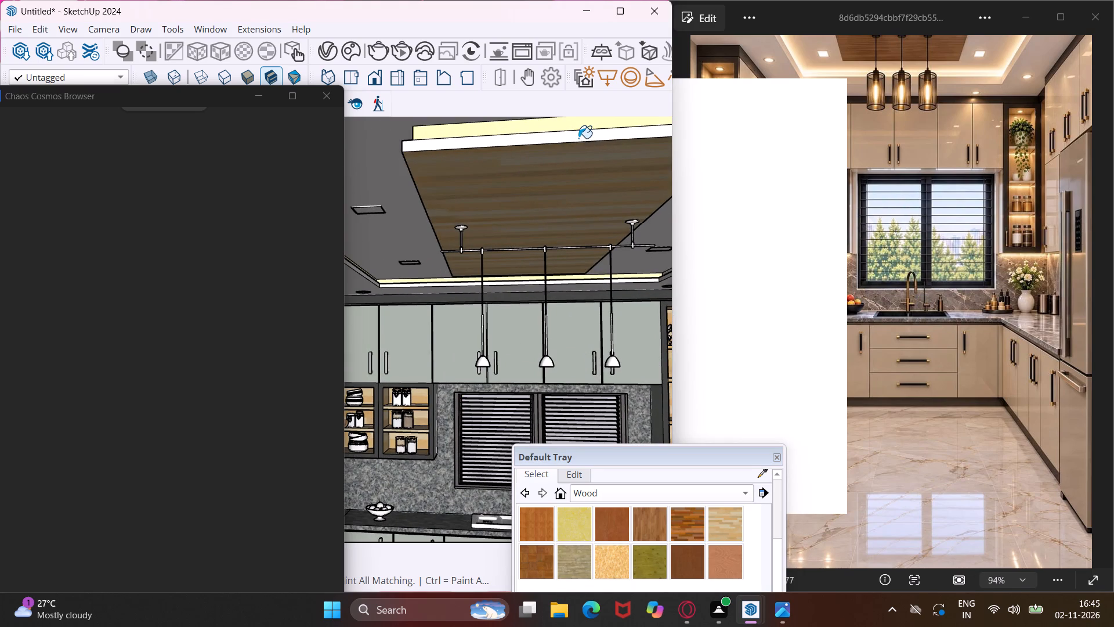
left_click(578, 138)
scroll(546, 161, "down", 5)
middle_click_drag(600, 183, 515, 199)
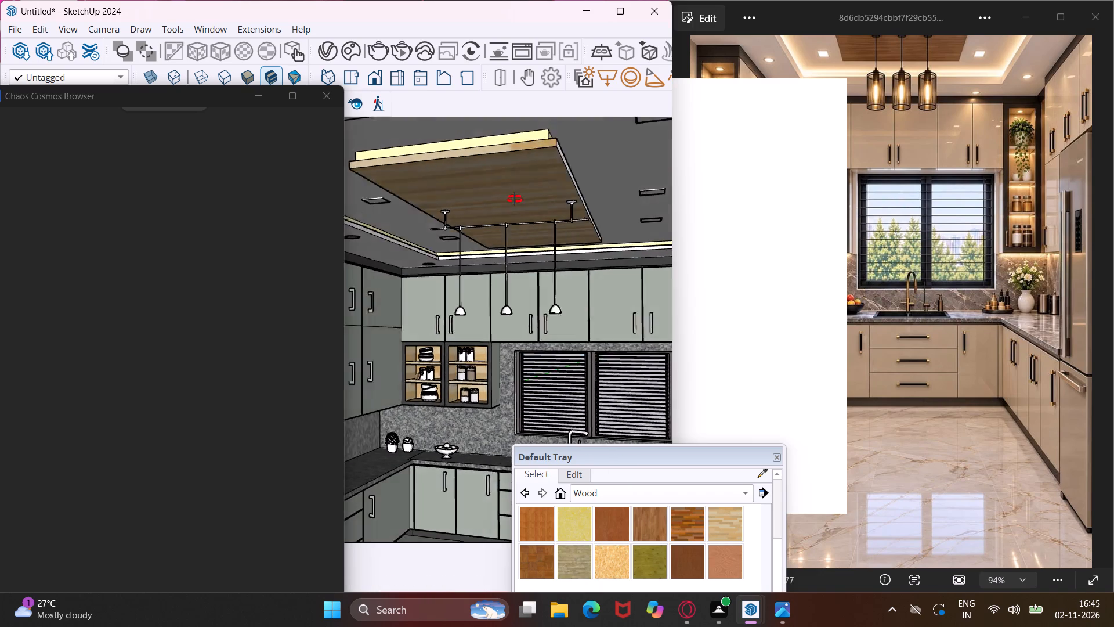
middle_click_drag(515, 199, 485, 206)
scroll(482, 186, "up", 7)
left_click(478, 190)
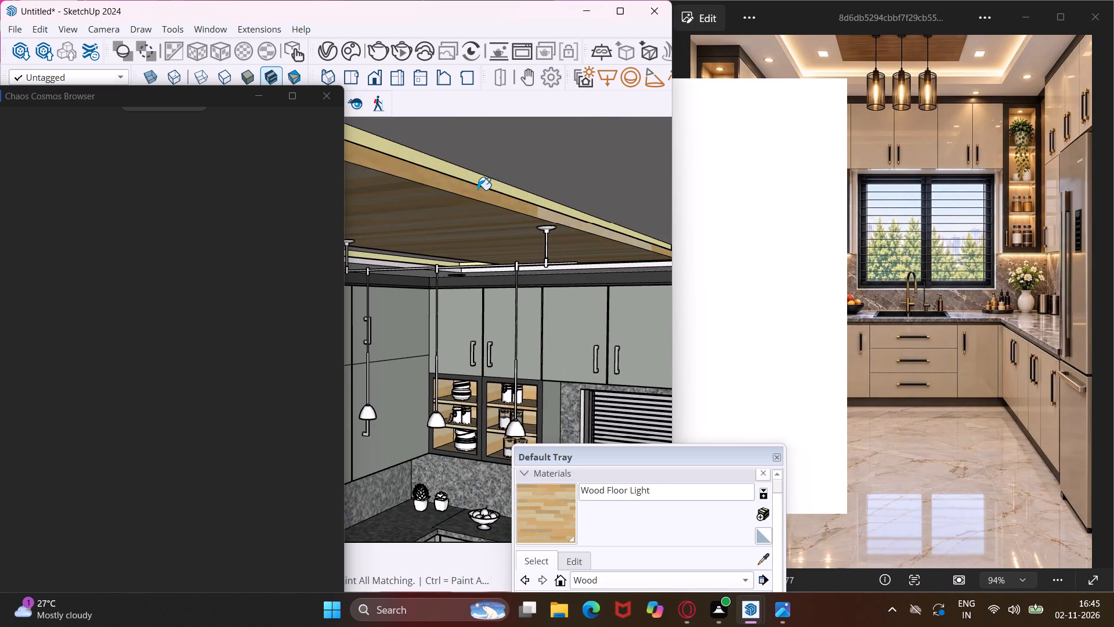
middle_click_drag(489, 195, 625, 199)
scroll(625, 200, "down", 10)
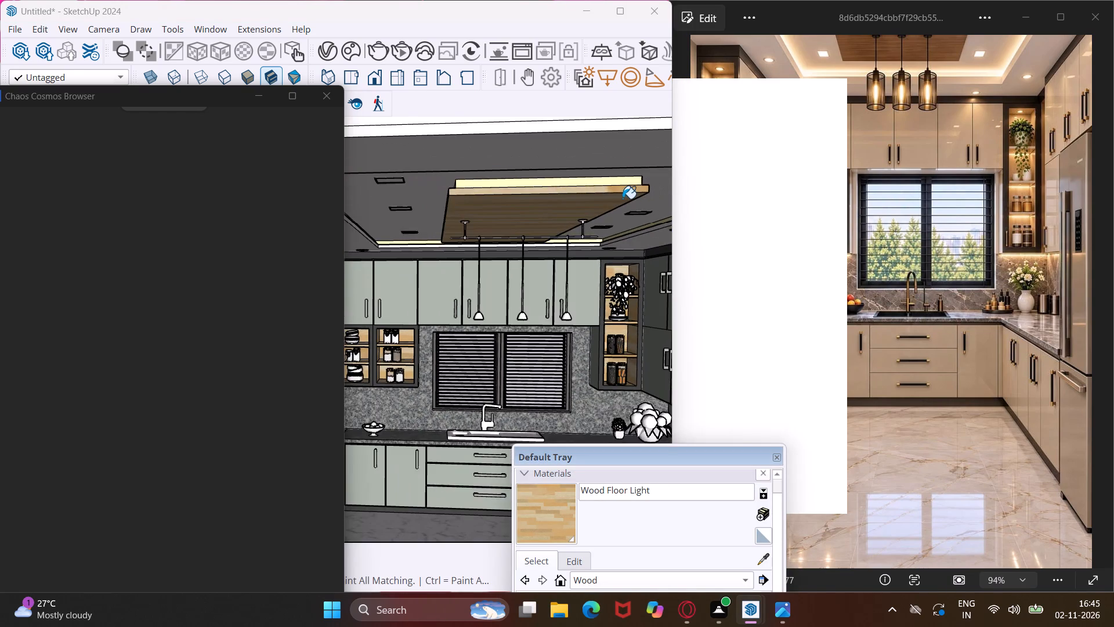
scroll(623, 199, "down", 4)
Minimize the Chaos Cosmos Browser and open 3D Warehouse.
left_click(263, 95)
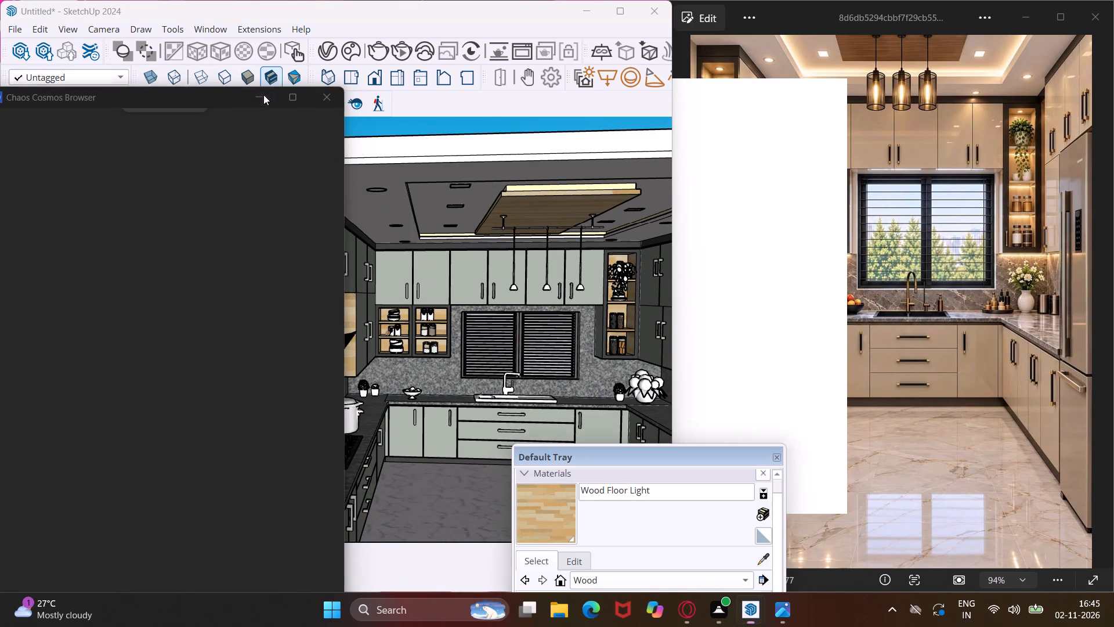
scroll(261, 188, "down", 4)
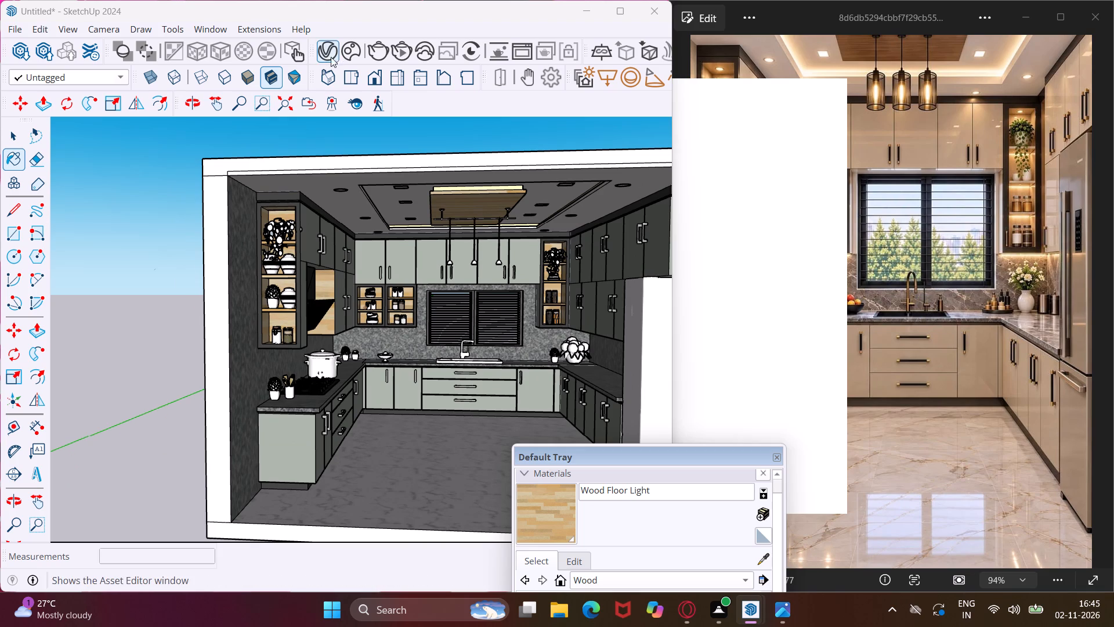
left_click(205, 27)
left_click(255, 135)
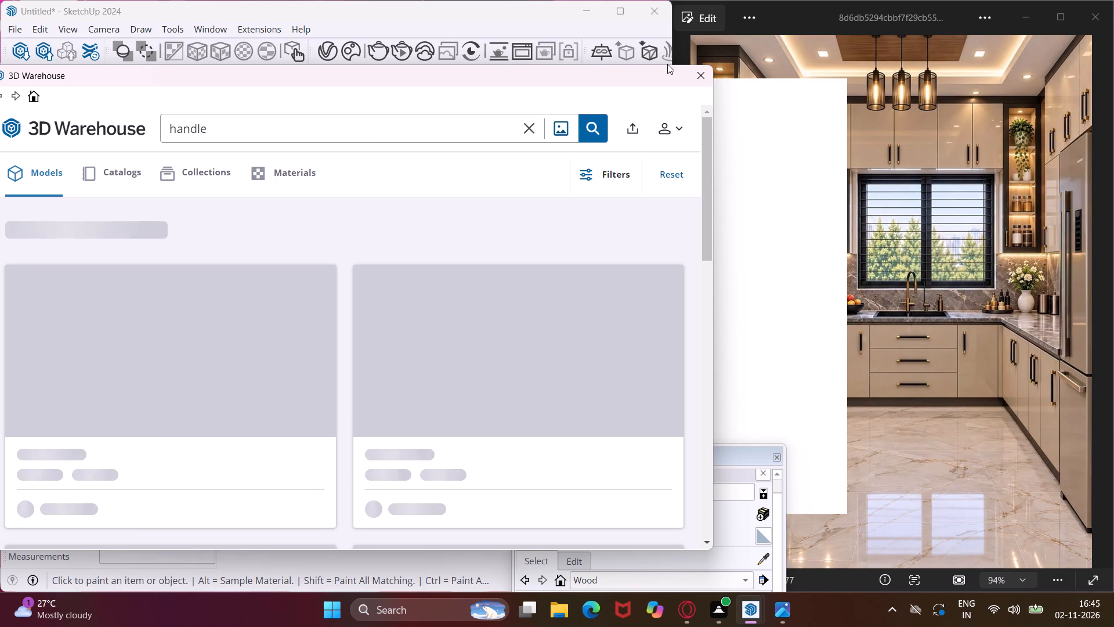
Close 3D Warehouse and open the online Materials category of Chaos Cosmos through the V-Ray Asset Editor.
left_click(708, 74)
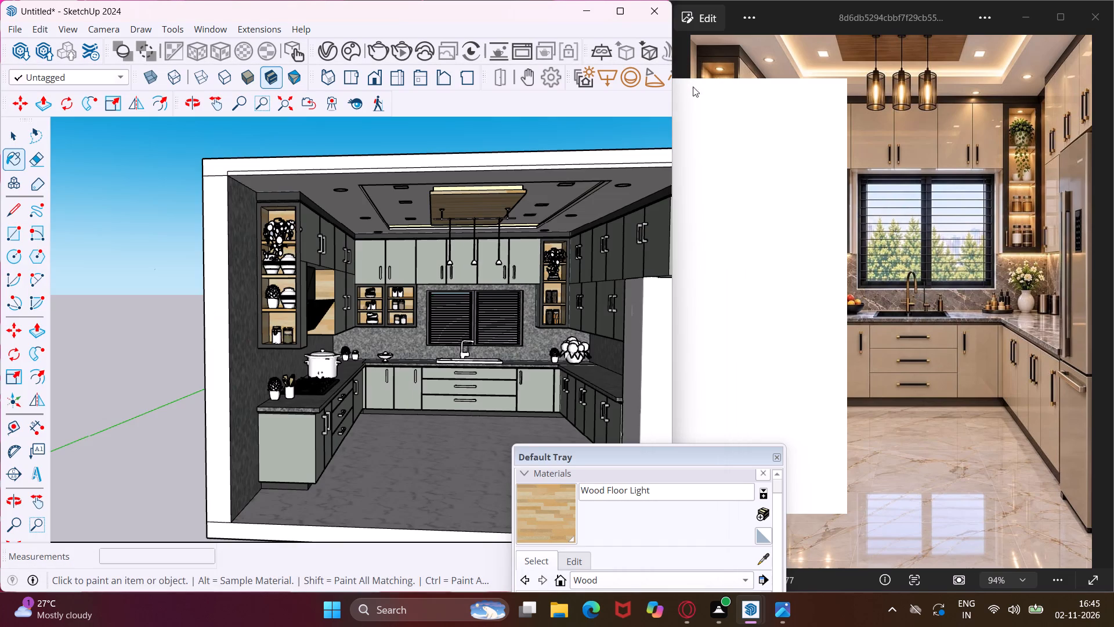
left_click(334, 52)
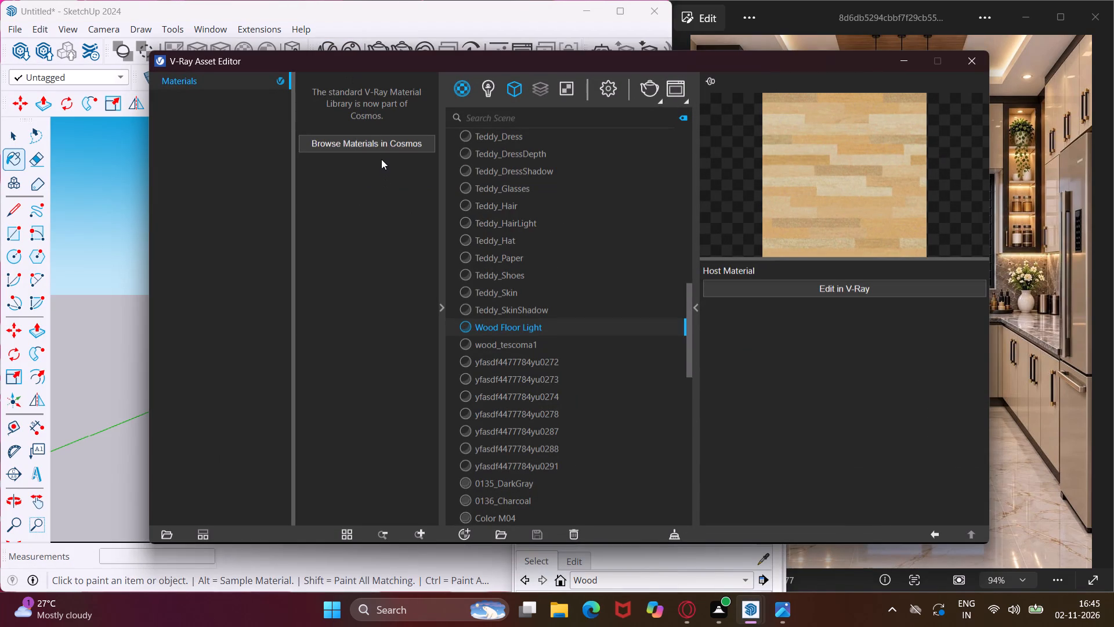
left_click(384, 142)
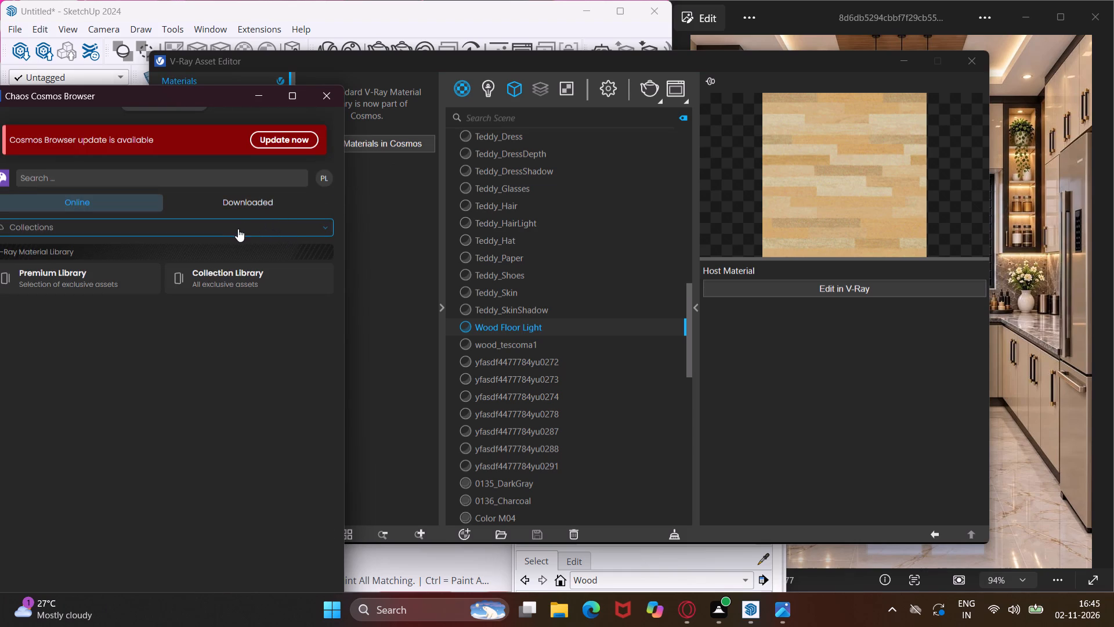
left_click(240, 220)
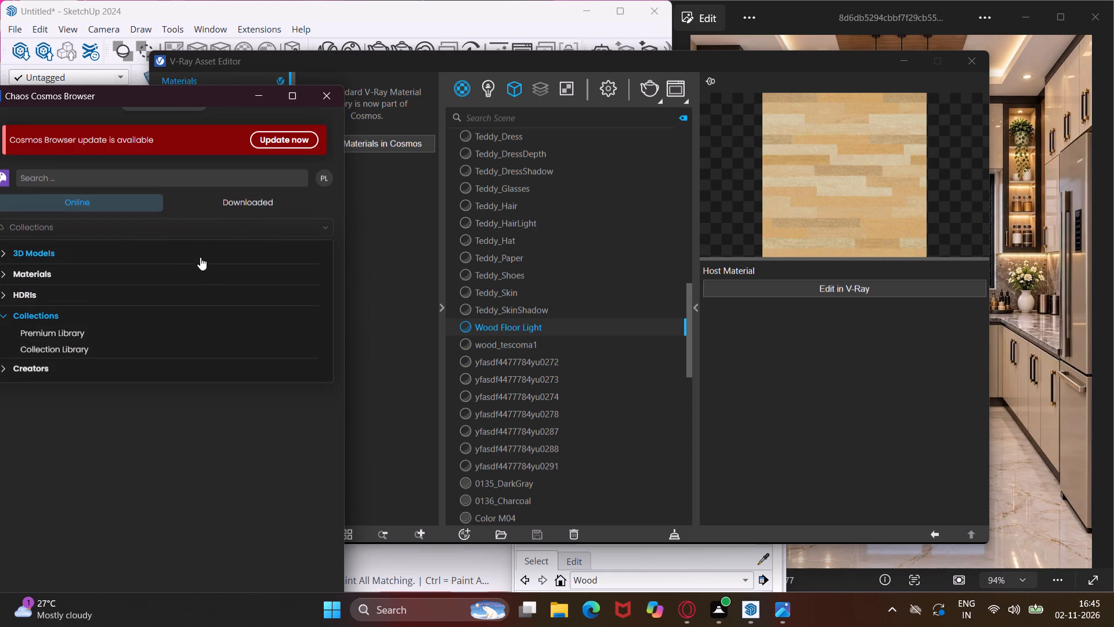
left_click(198, 272)
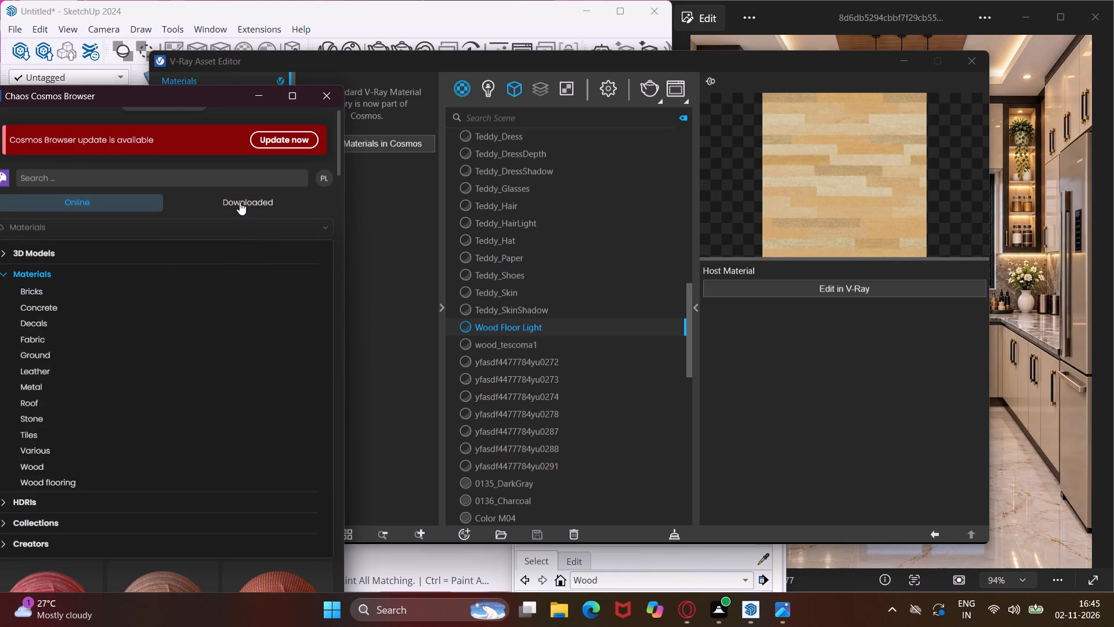
Search Chaos Cosmos for gold and look through the downloaded assets.
left_click(230, 178)
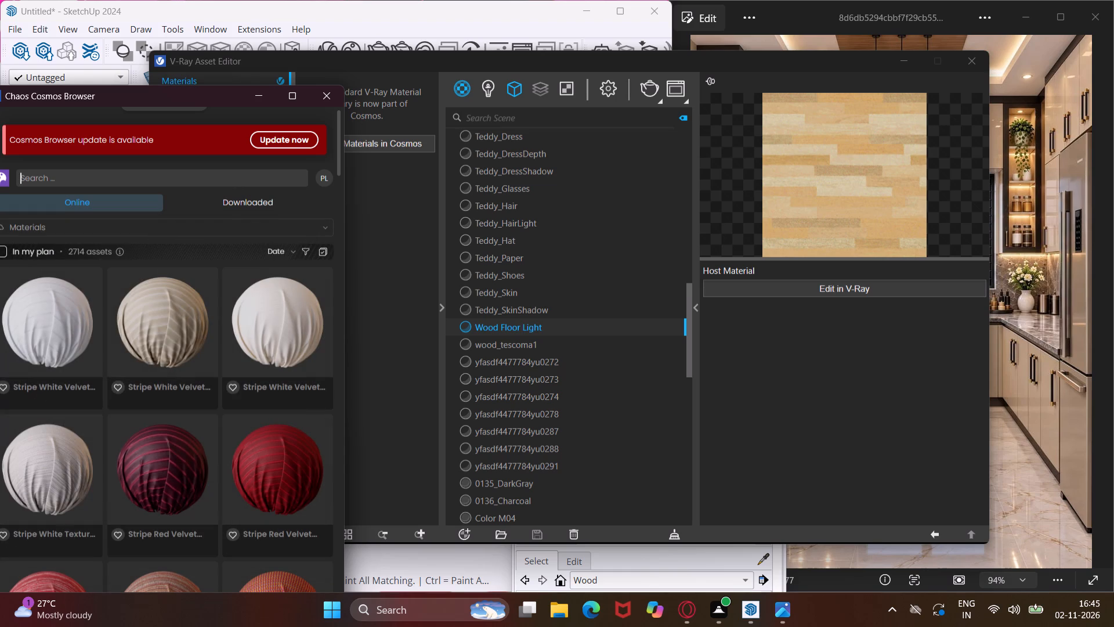
type("gol")
key("d")
key("Return")
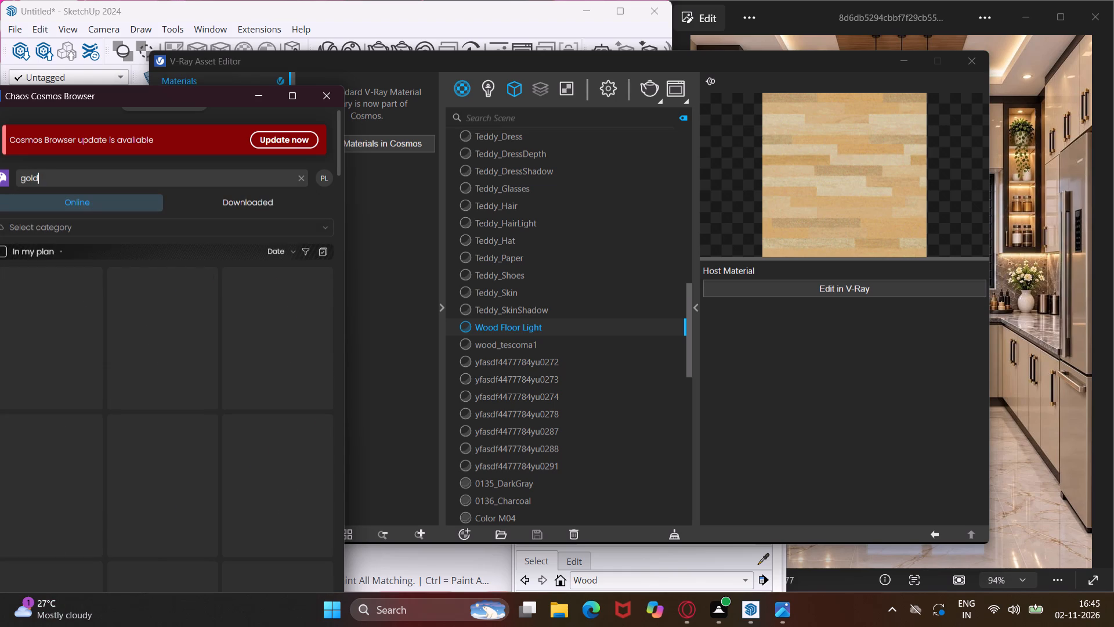
left_click(254, 204)
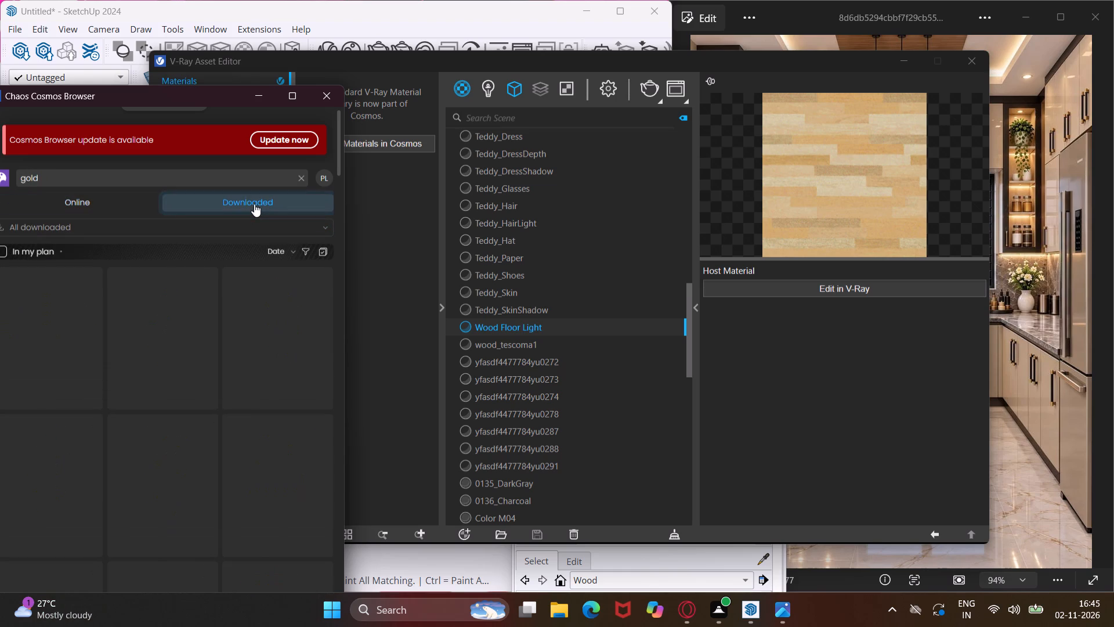
scroll(229, 364, "down", 4)
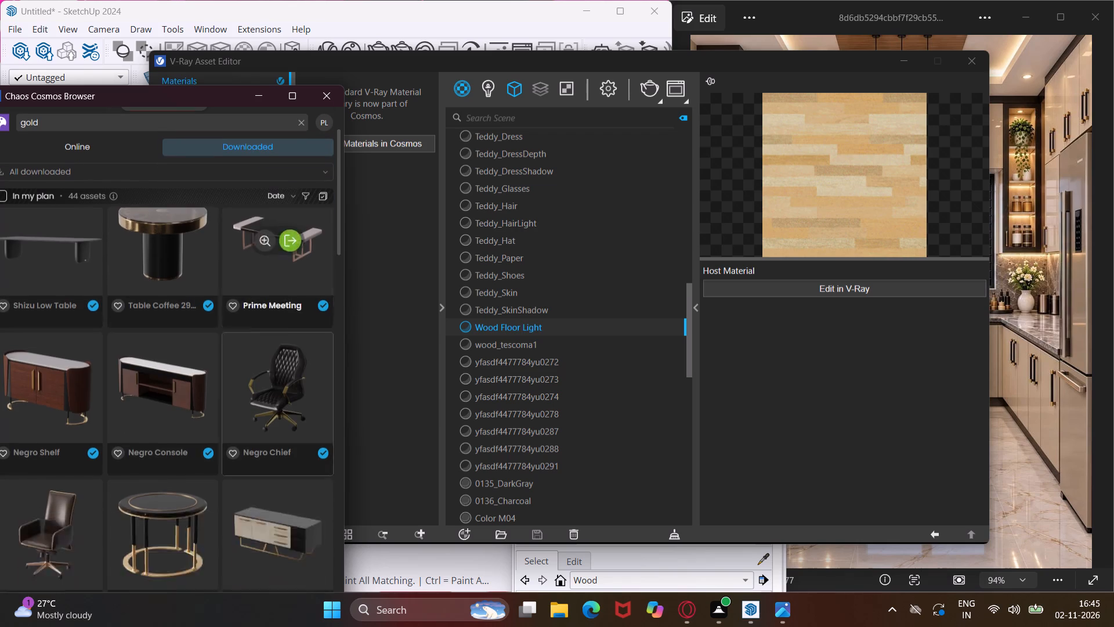
Filter the downloaded Cosmos assets to Materials and import Gold 10k into the scene.
left_click(231, 171)
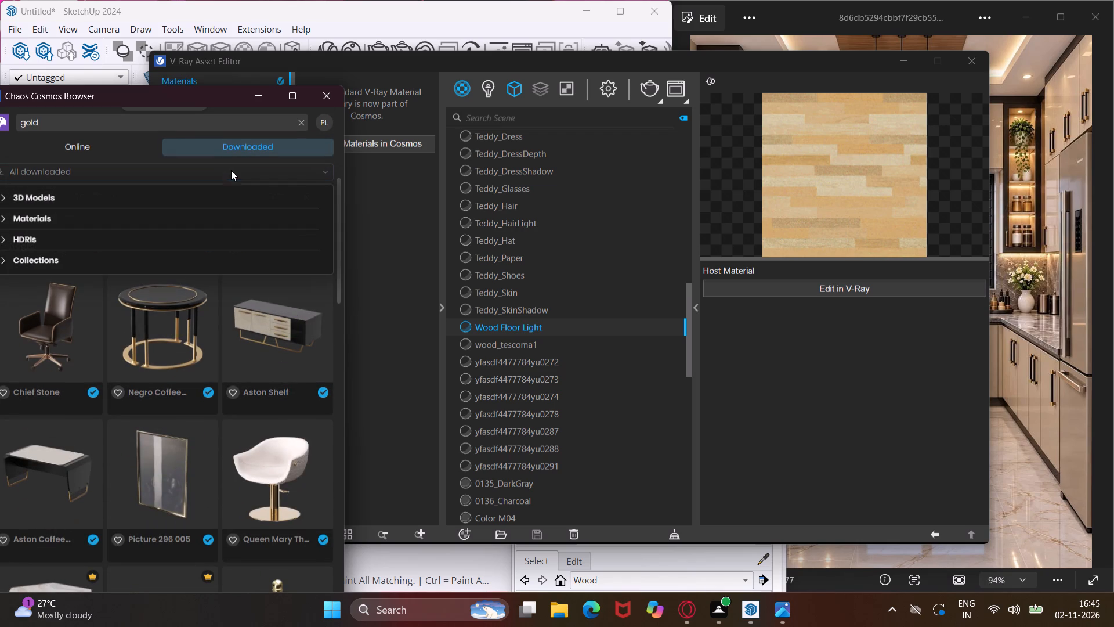
left_click(154, 216)
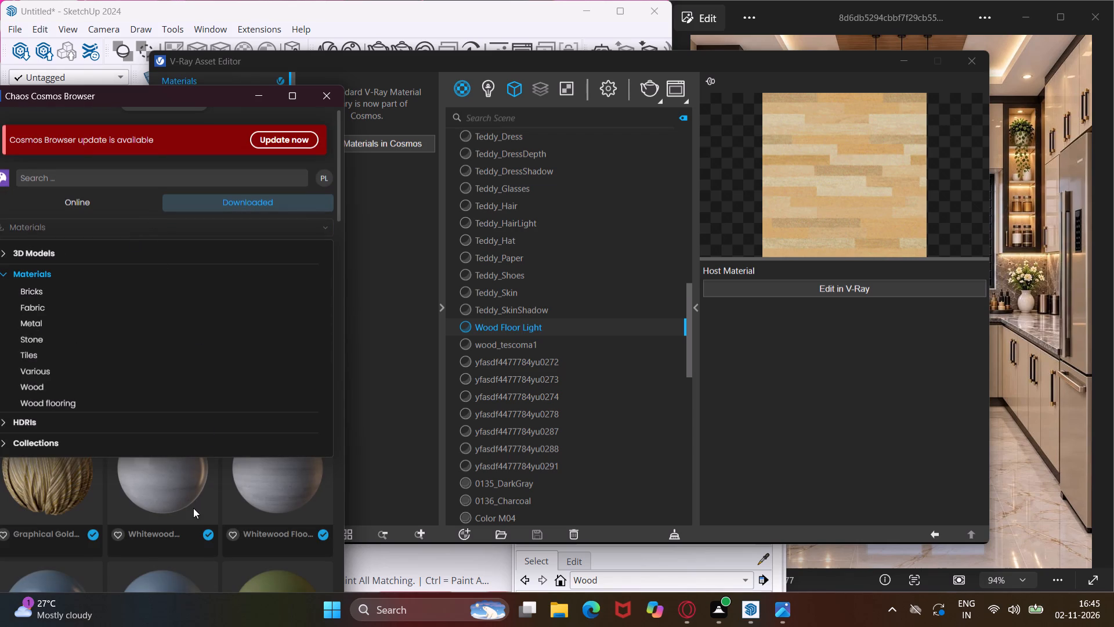
left_click(220, 518)
scroll(223, 419, "down", 2)
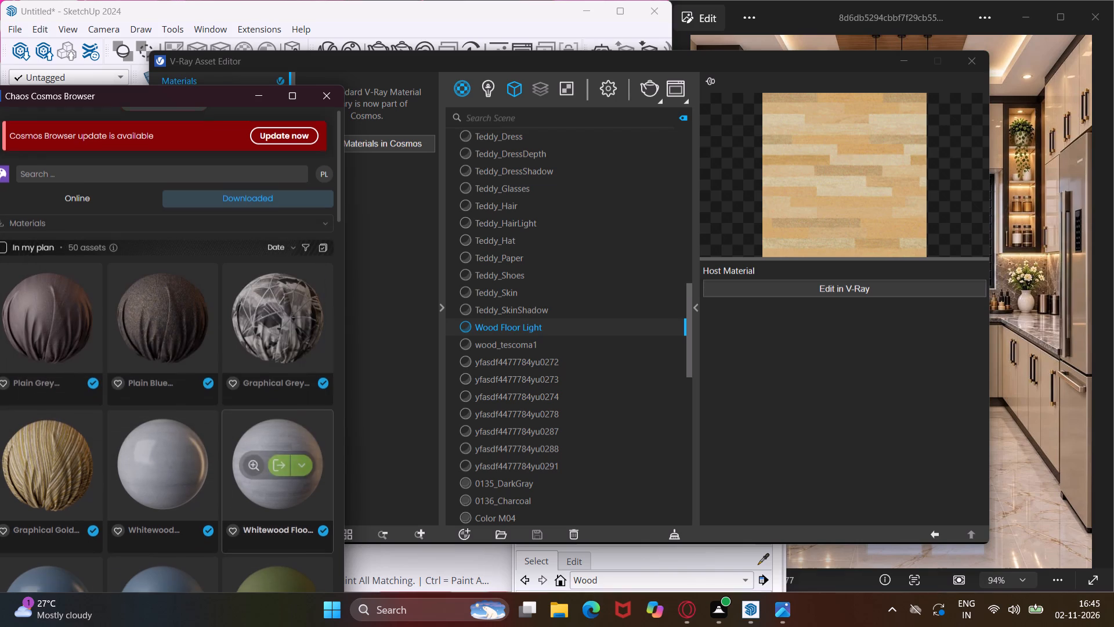
scroll(223, 418, "down", 7)
scroll(127, 374, "down", 4)
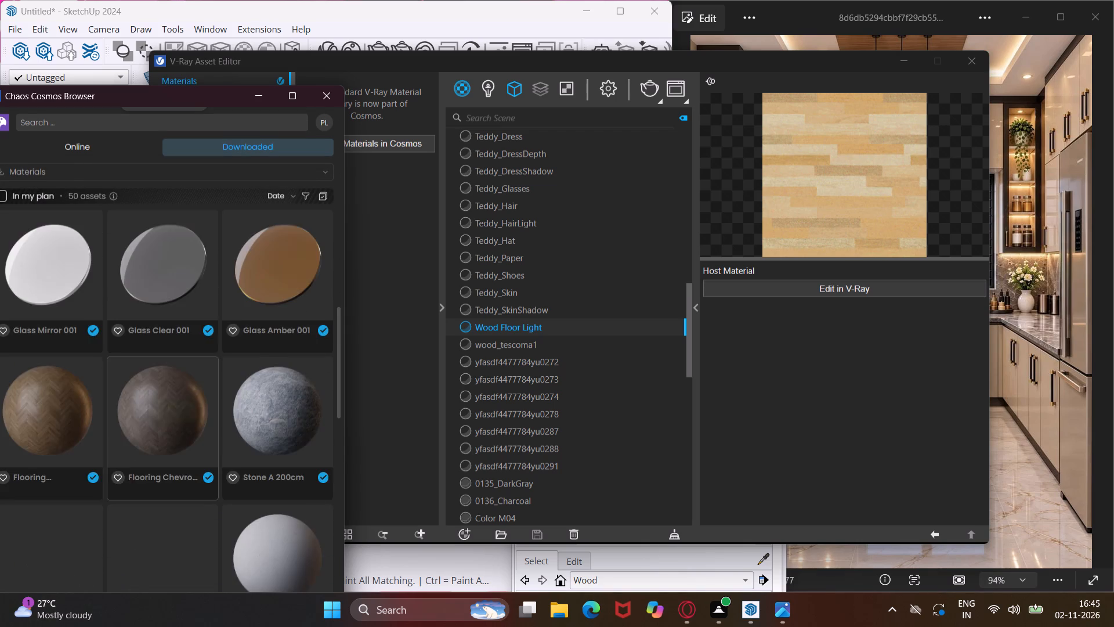
scroll(127, 374, "up", 3)
scroll(127, 374, "down", 6)
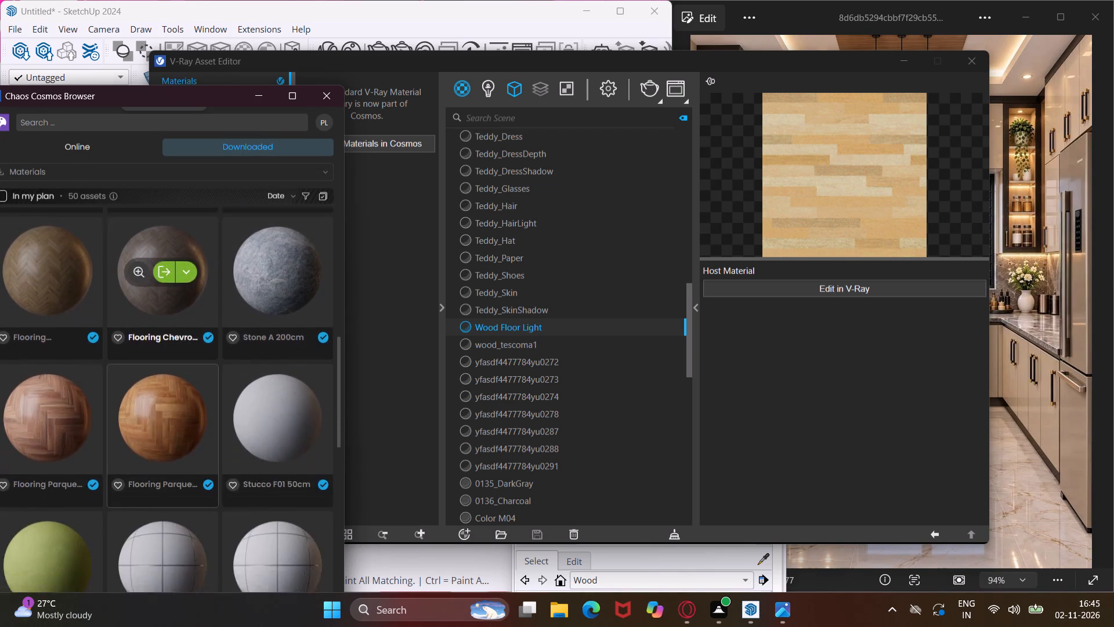
scroll(127, 374, "up", 16)
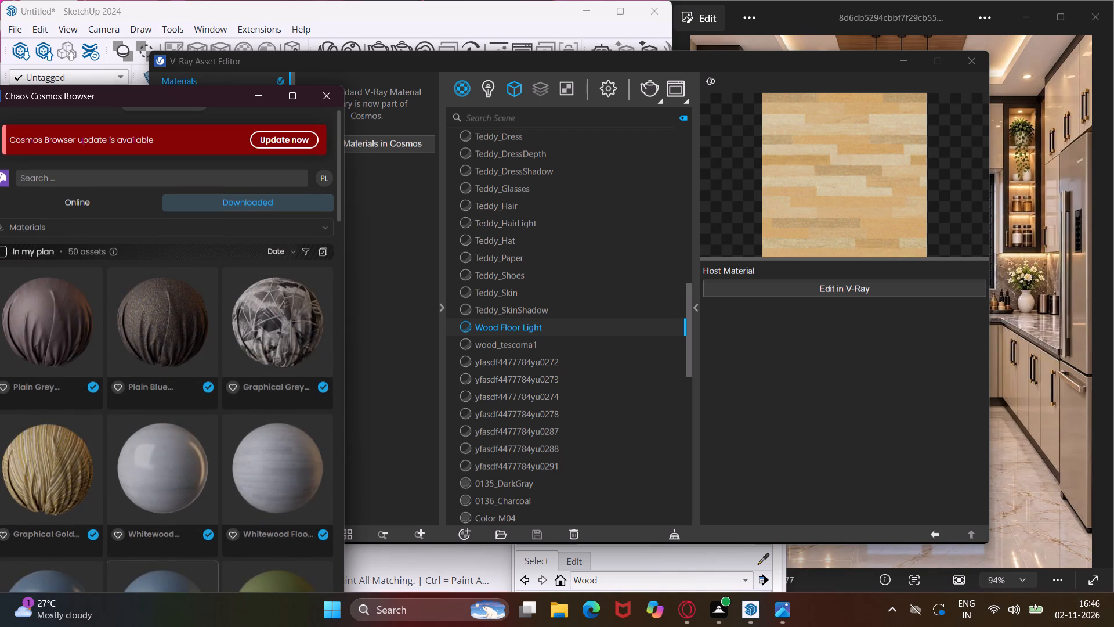
scroll(127, 374, "down", 17)
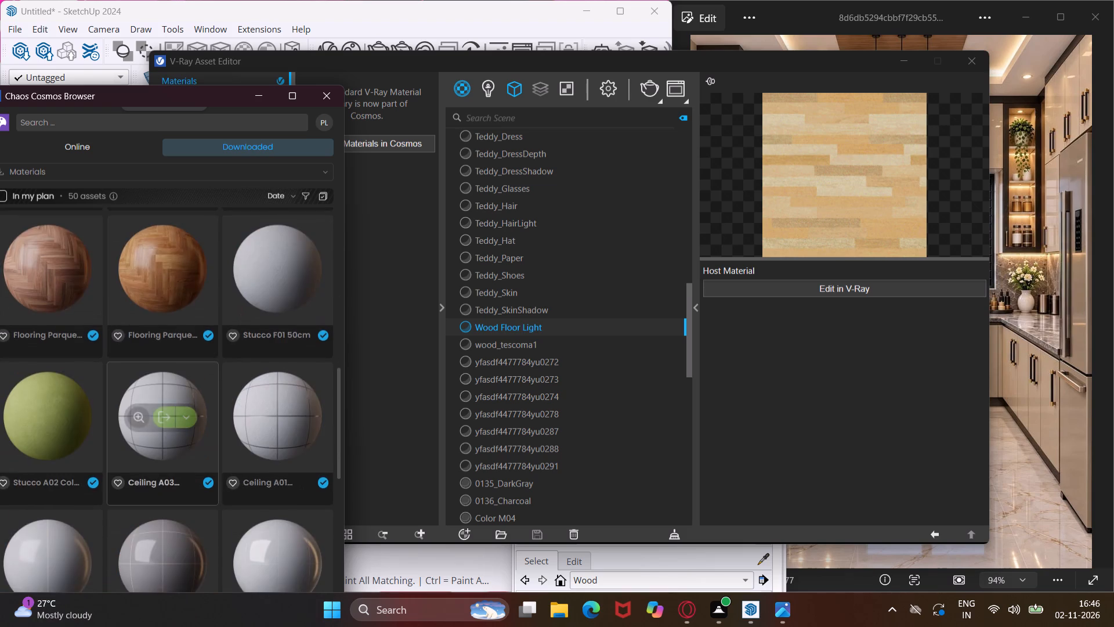
scroll(127, 374, "down", 10)
scroll(127, 374, "up", 4)
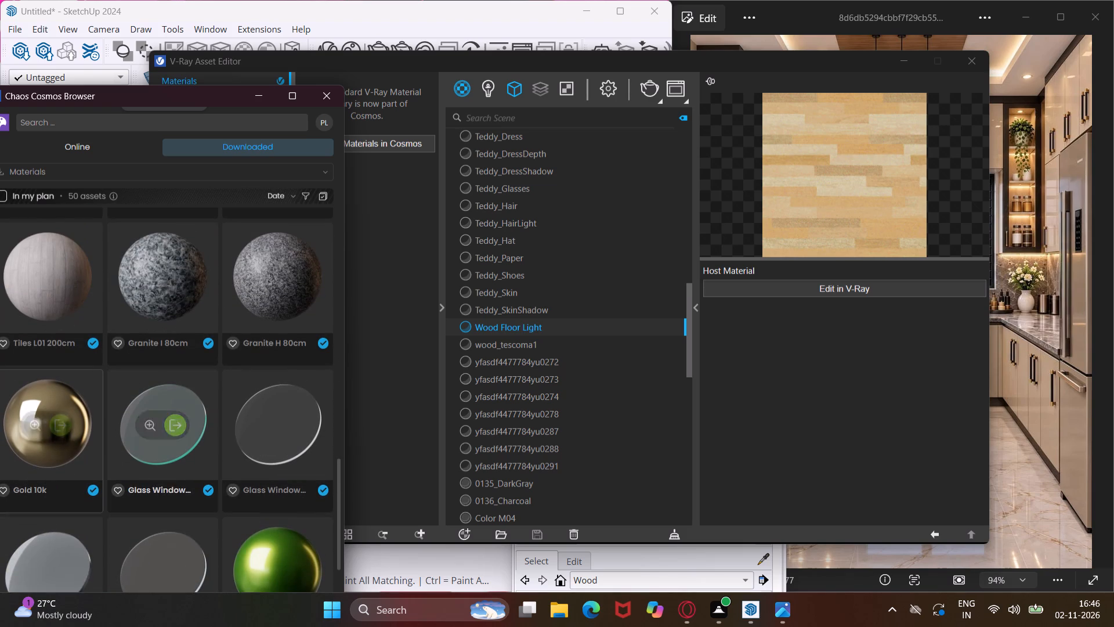
left_click(58, 426)
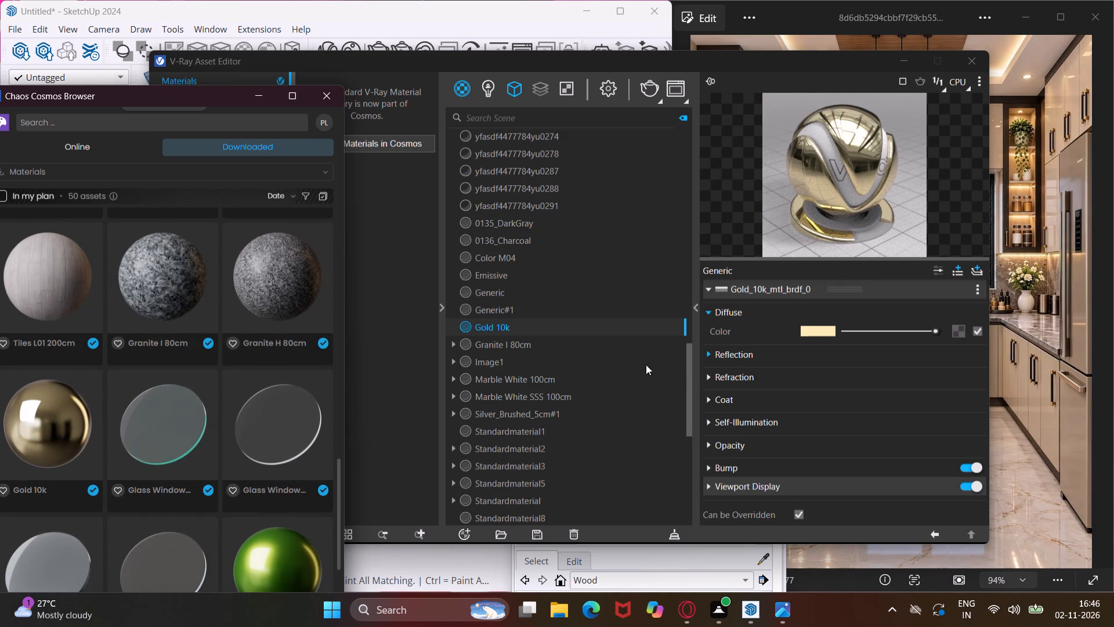
Enable Reflection IOR for the Gold 10k material, and minimize the V-Ray Asset Editor and Cosmos Browser.
left_click(711, 351)
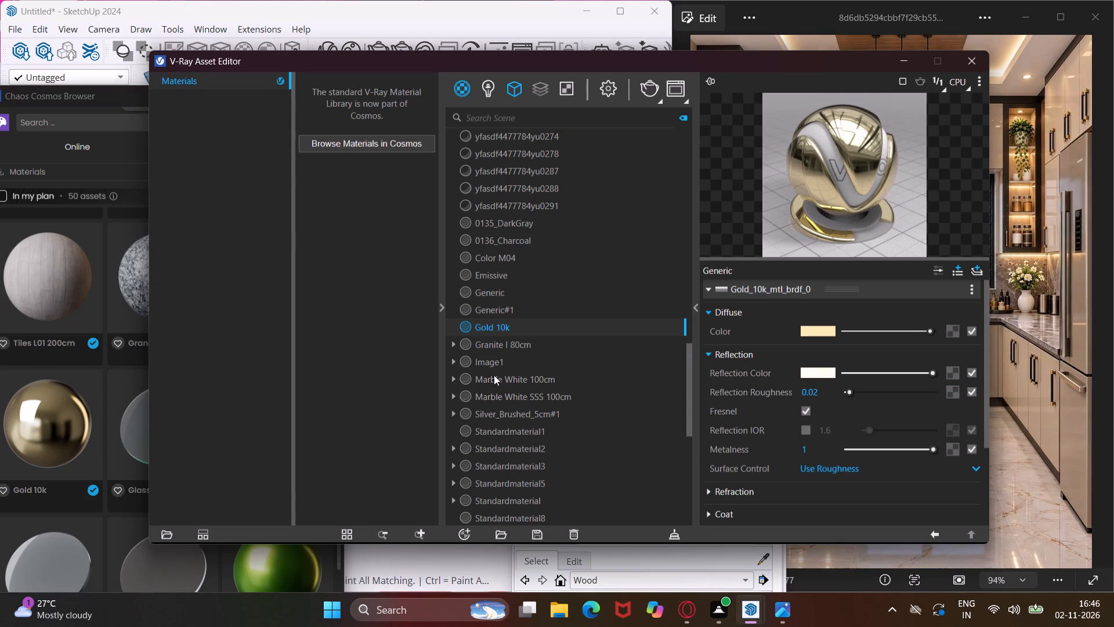
left_click(808, 427)
double_click(658, 330)
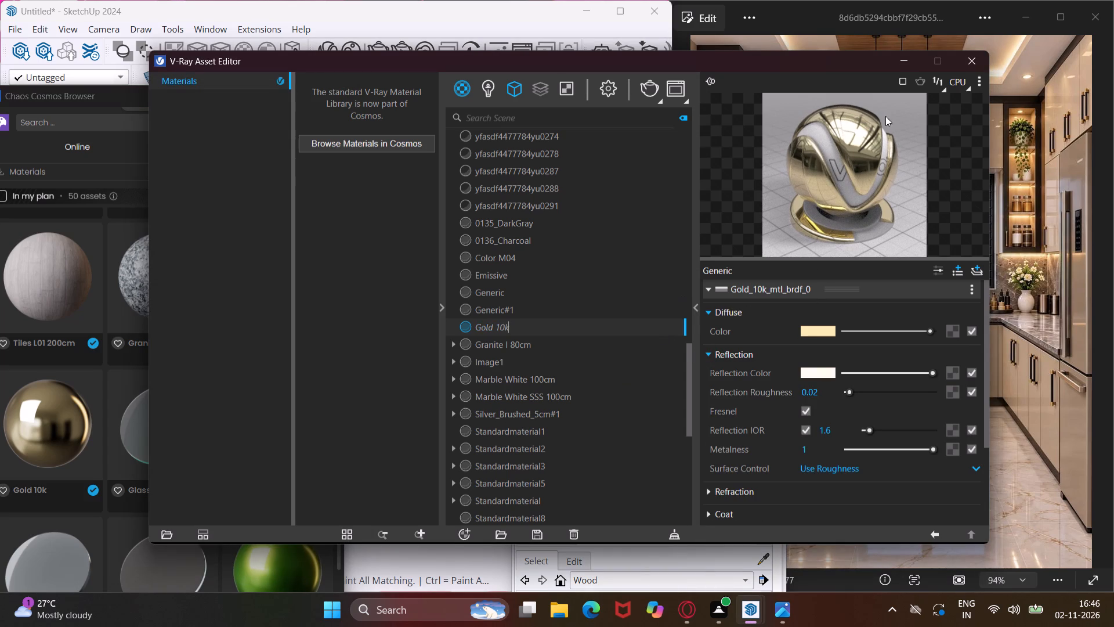
left_click(902, 69)
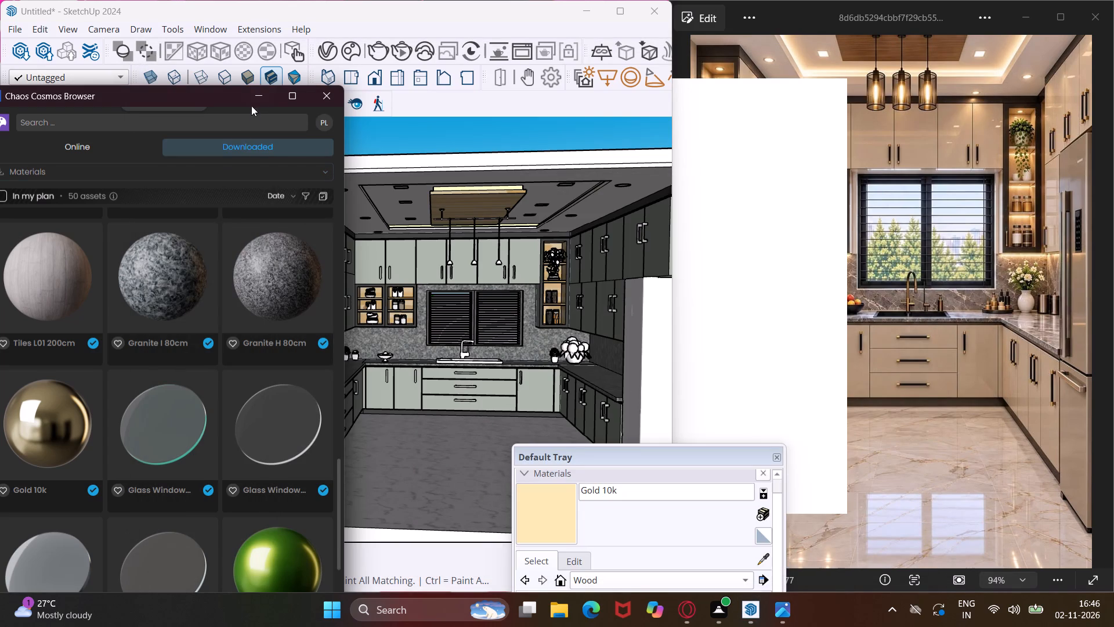
left_click(252, 99)
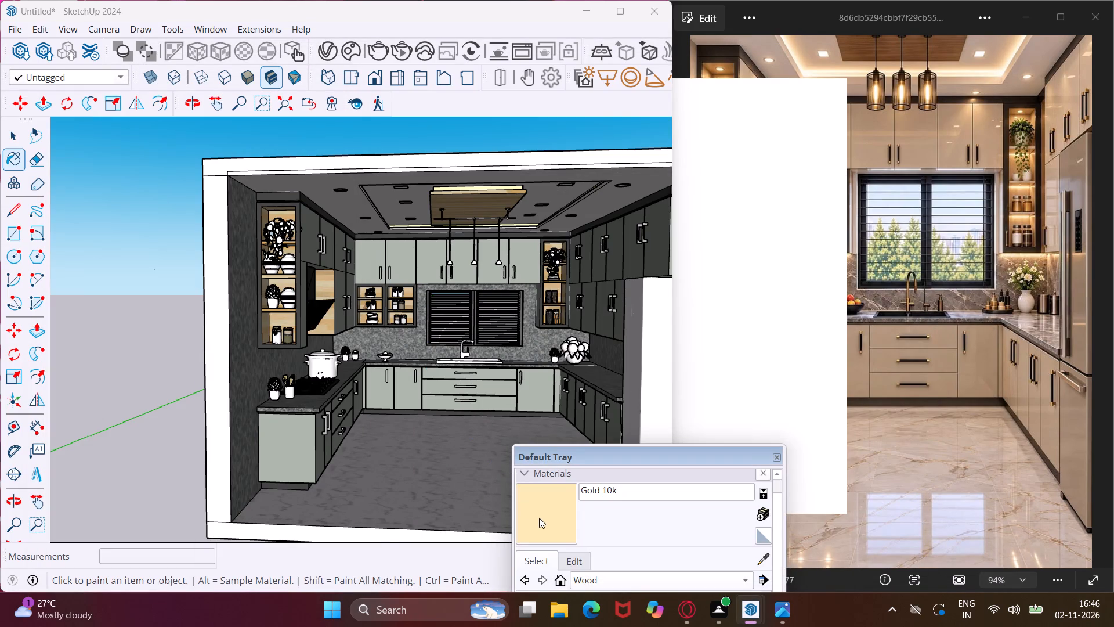
Paint the back and both side faces of the vertical groove between the two base cabinet doors under the hob counter with Gold 10k.
left_click(539, 518)
scroll(309, 408, "up", 13)
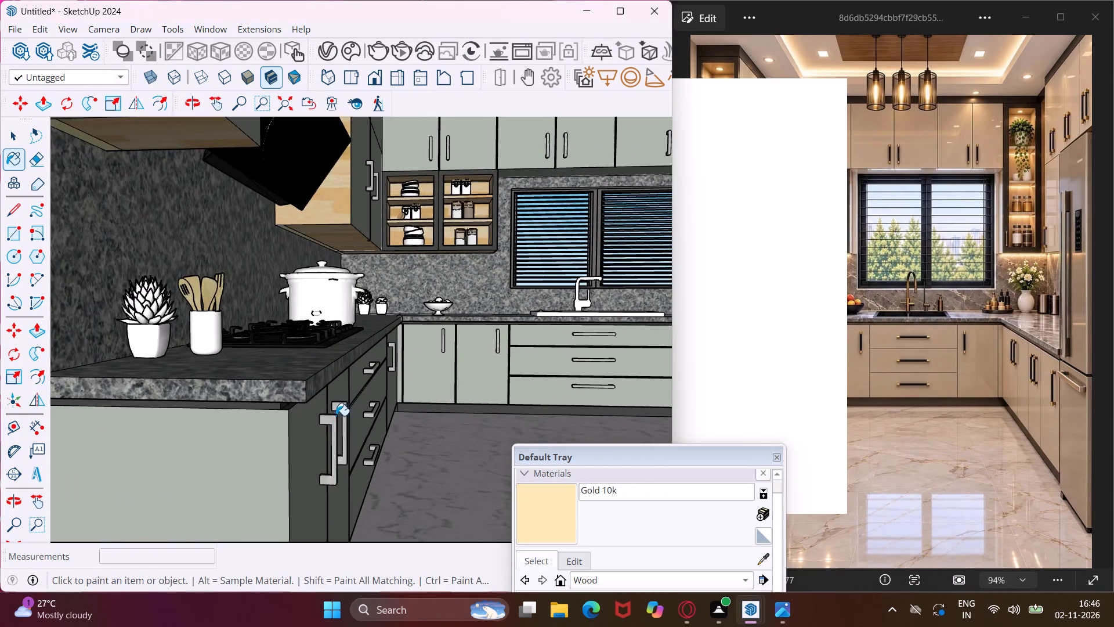
scroll(336, 416, "up", 1)
middle_click_drag(336, 416, 240, 416)
scroll(240, 416, "up", 5)
scroll(295, 379, "up", 6)
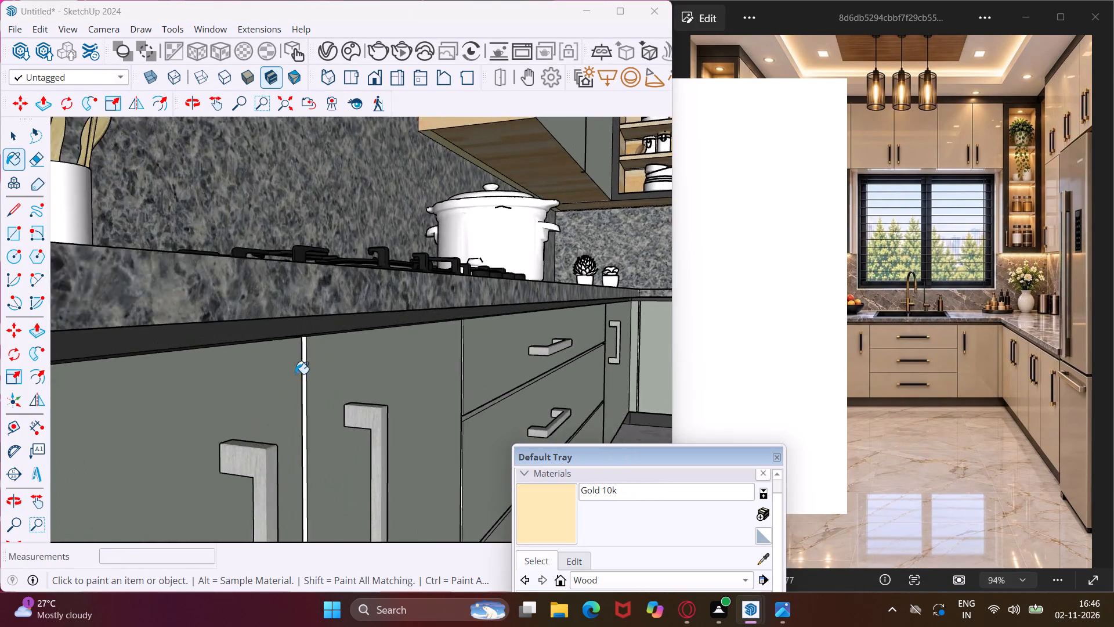
scroll(295, 374, "up", 5)
left_click(306, 339)
middle_click_drag(304, 339, 271, 343)
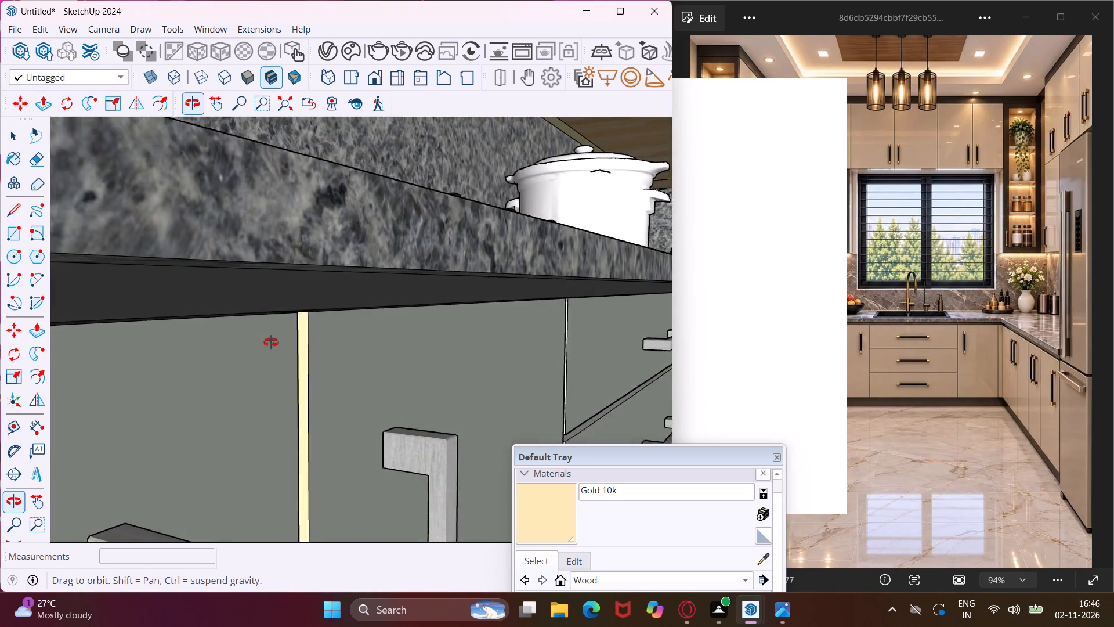
middle_click_drag(271, 343, 113, 354)
scroll(309, 312, "up", 8)
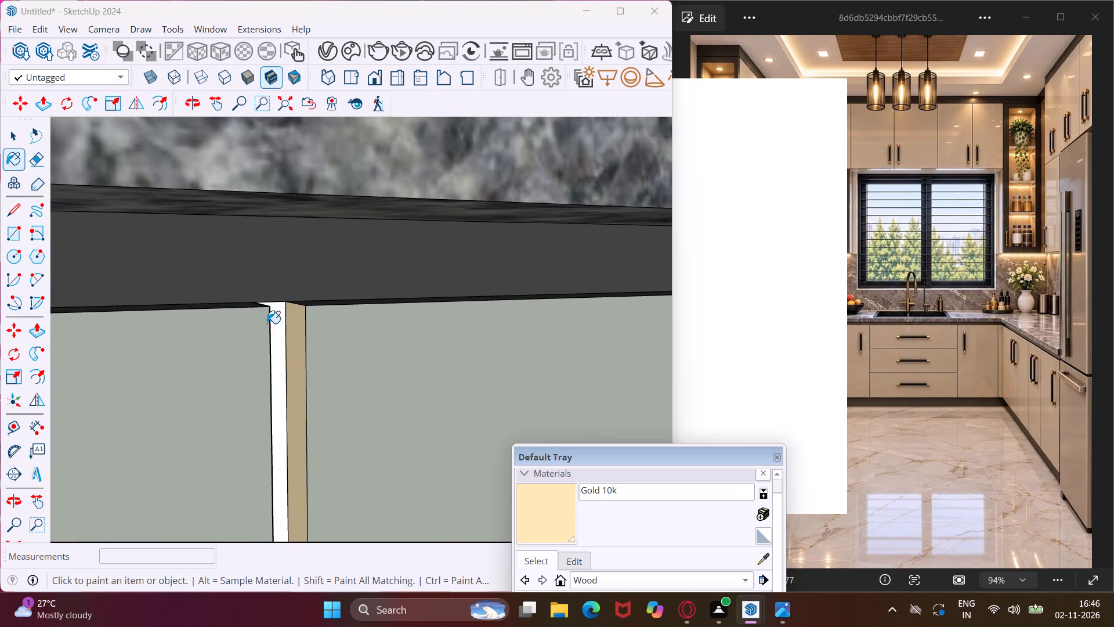
left_click(280, 334)
scroll(267, 329, "up", 1)
middle_click_drag(261, 328, 127, 374)
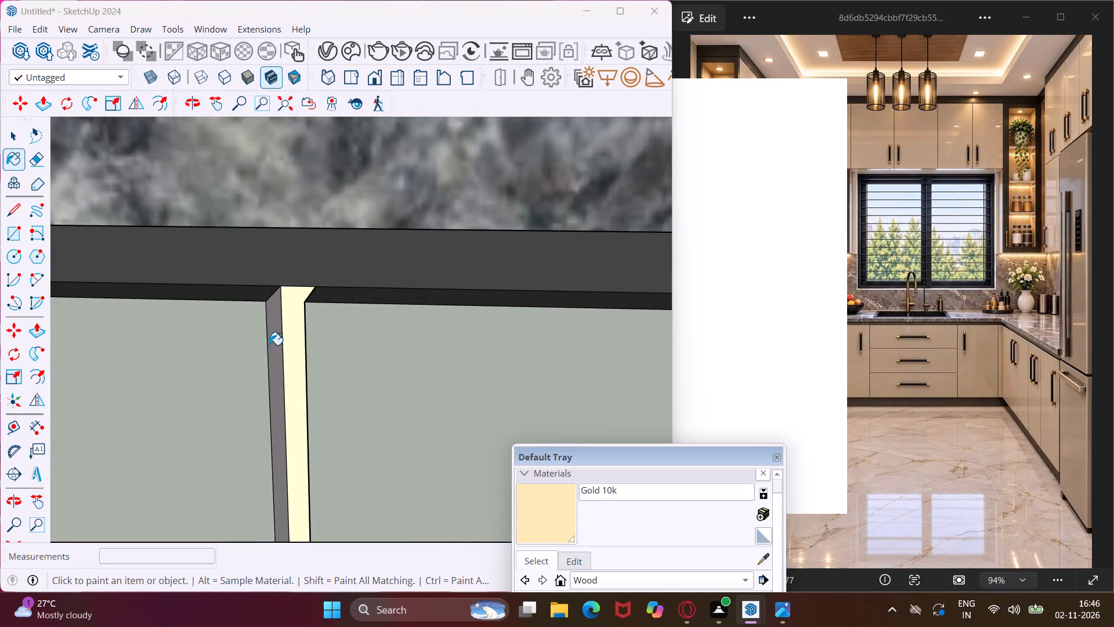
left_click(269, 343)
Paint the top drawer's lower groove and the drawer-side faces of the adjoining vertical groove beside the door with Gold 10k.
scroll(294, 287, "down", 5)
middle_click_drag(300, 287, 489, 262)
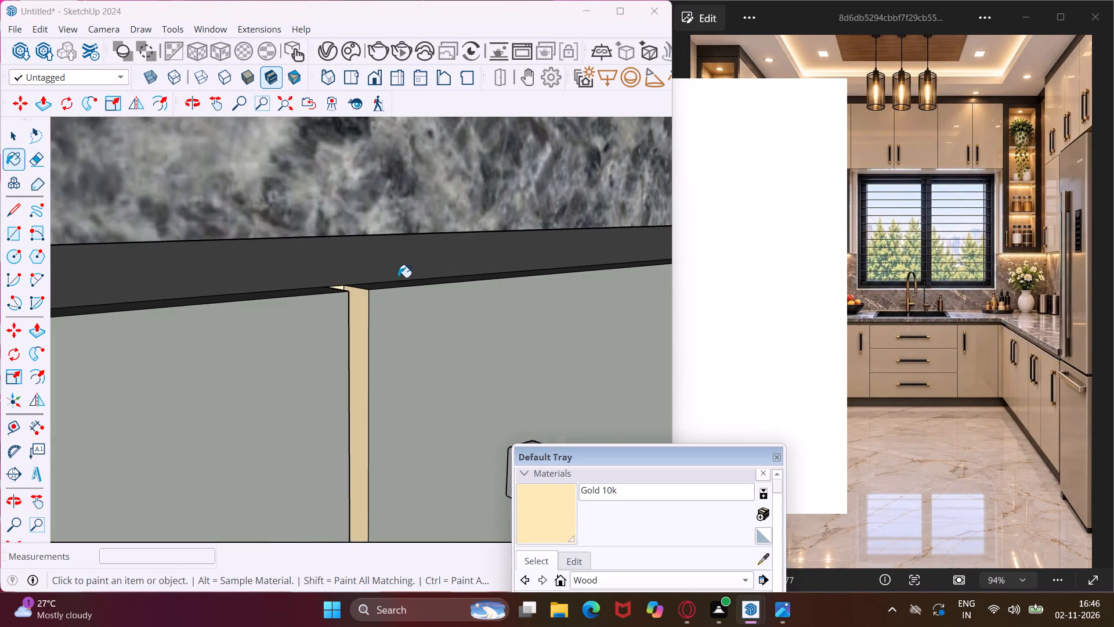
scroll(381, 283, "down", 17)
scroll(559, 330, "up", 5)
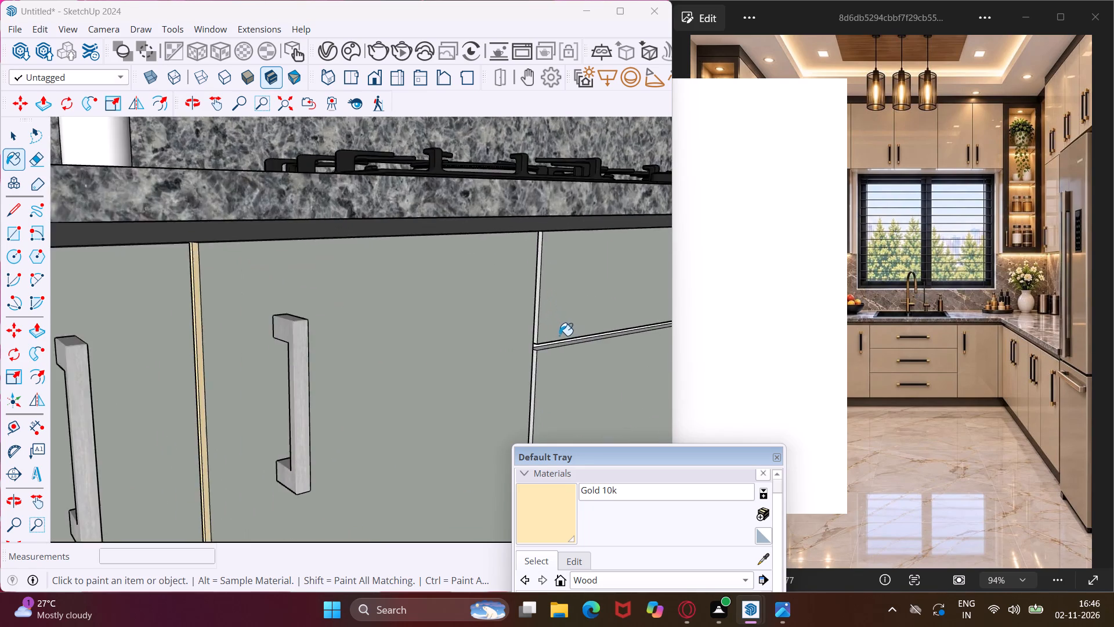
scroll(559, 336, "up", 14)
left_click(535, 344)
left_click(516, 337)
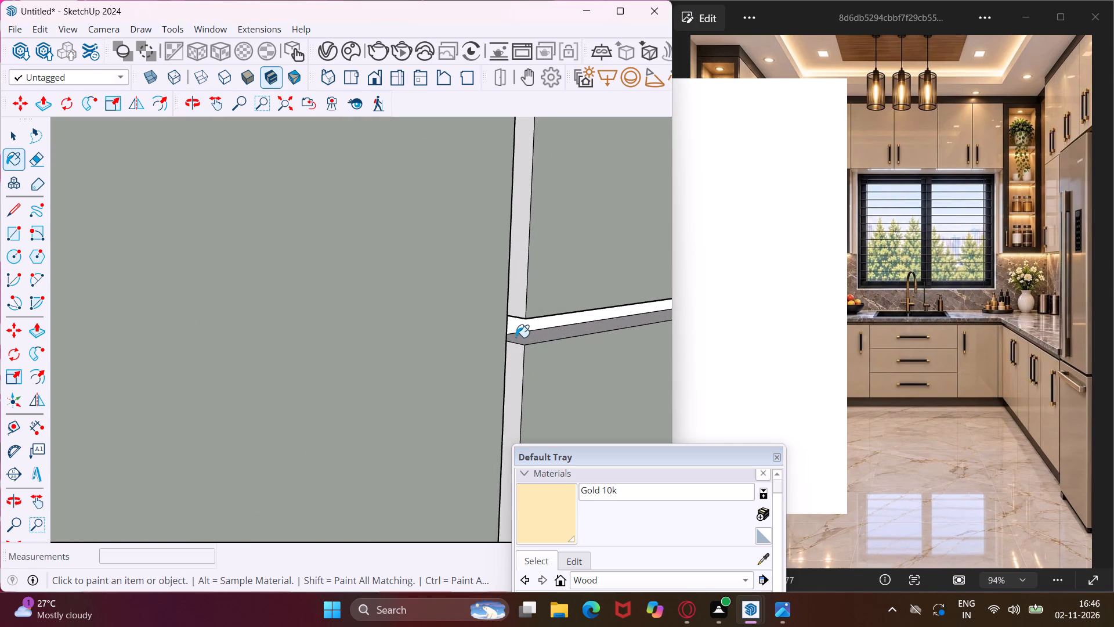
left_click(516, 328)
left_click(511, 306)
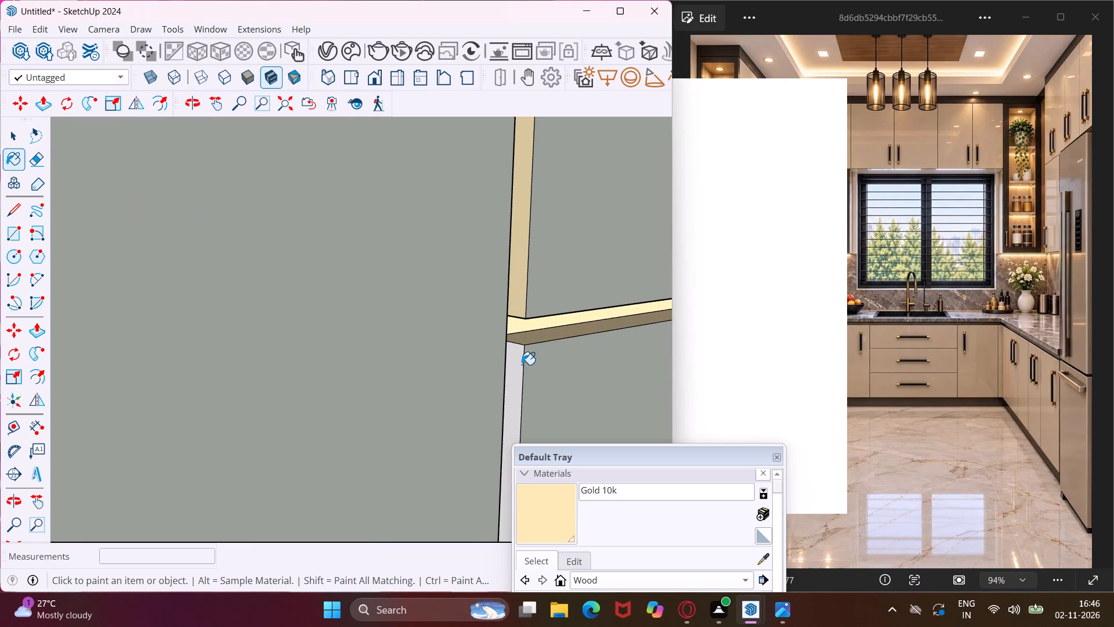
left_click(519, 366)
Paint the back and door-side faces of the vertical groove between the door and the drawers with Gold 10k.
middle_click_drag(512, 358, 270, 394)
scroll(270, 394, "up", 1)
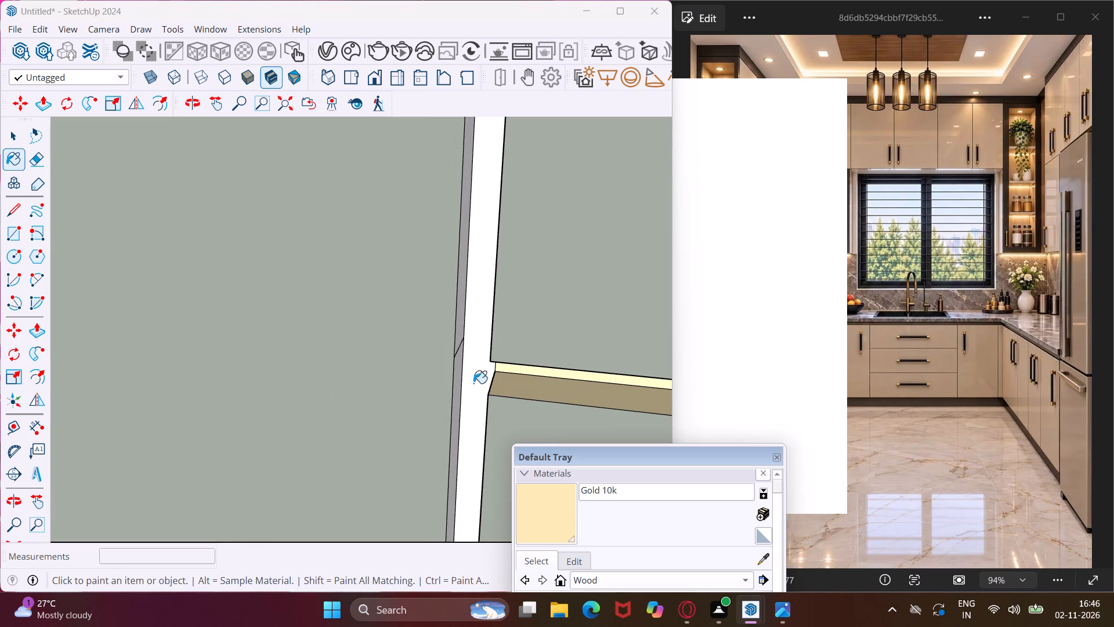
left_click(457, 330)
left_click(460, 383)
left_click(468, 369)
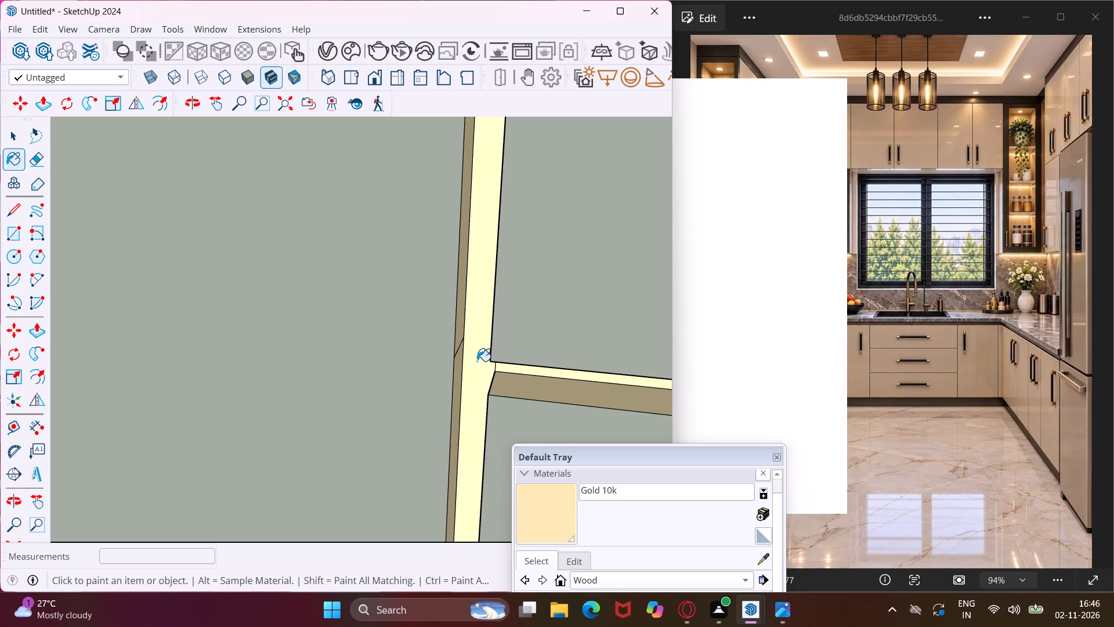
Paint the lower drawer groove's back face and the drawer-side face of the adjoining vertical groove's bottom section with Gold 10k.
middle_click_drag(475, 358, 611, 333)
scroll(556, 312, "down", 11)
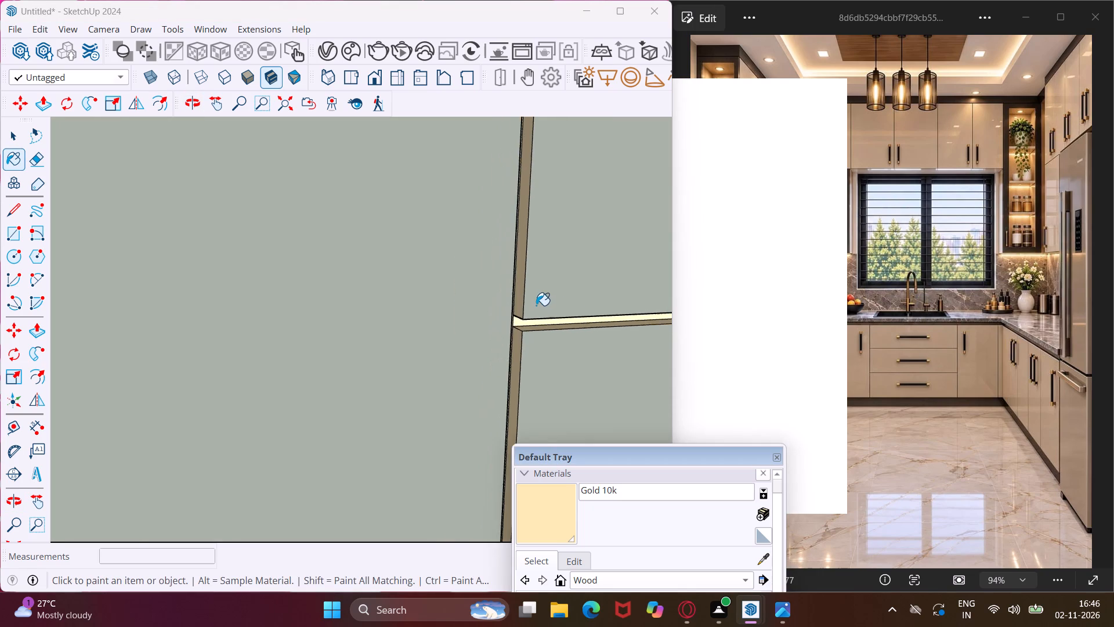
scroll(534, 304, "down", 10)
middle_click_drag(535, 235, 574, 174)
scroll(574, 197, "down", 5)
scroll(526, 406, "up", 5)
scroll(543, 355, "up", 6)
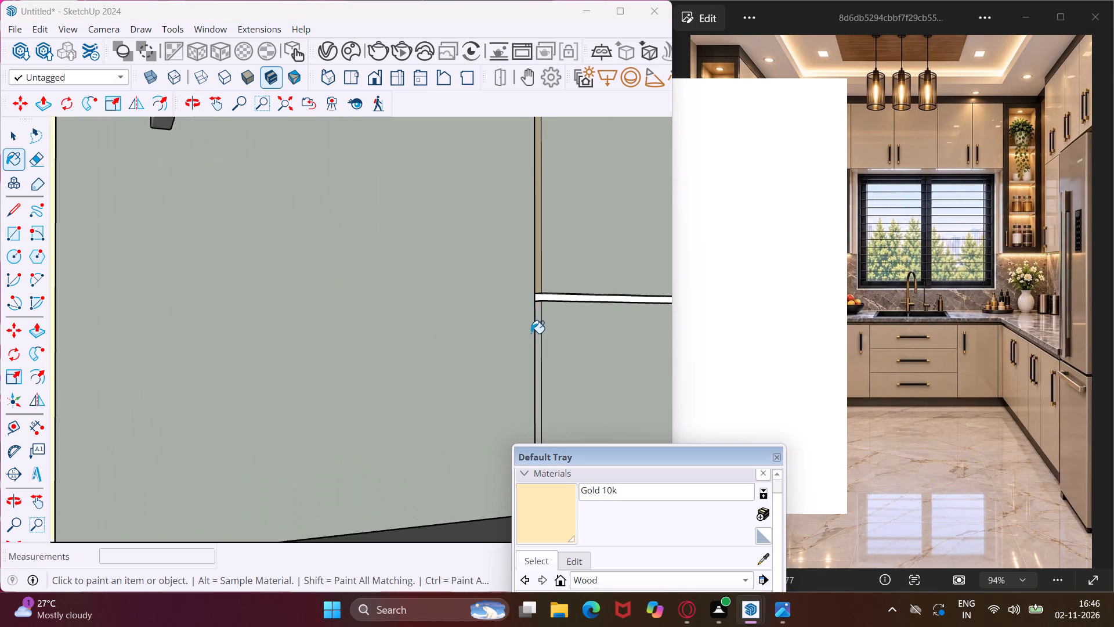
scroll(531, 333, "up", 6)
left_click(543, 309)
left_click(548, 266)
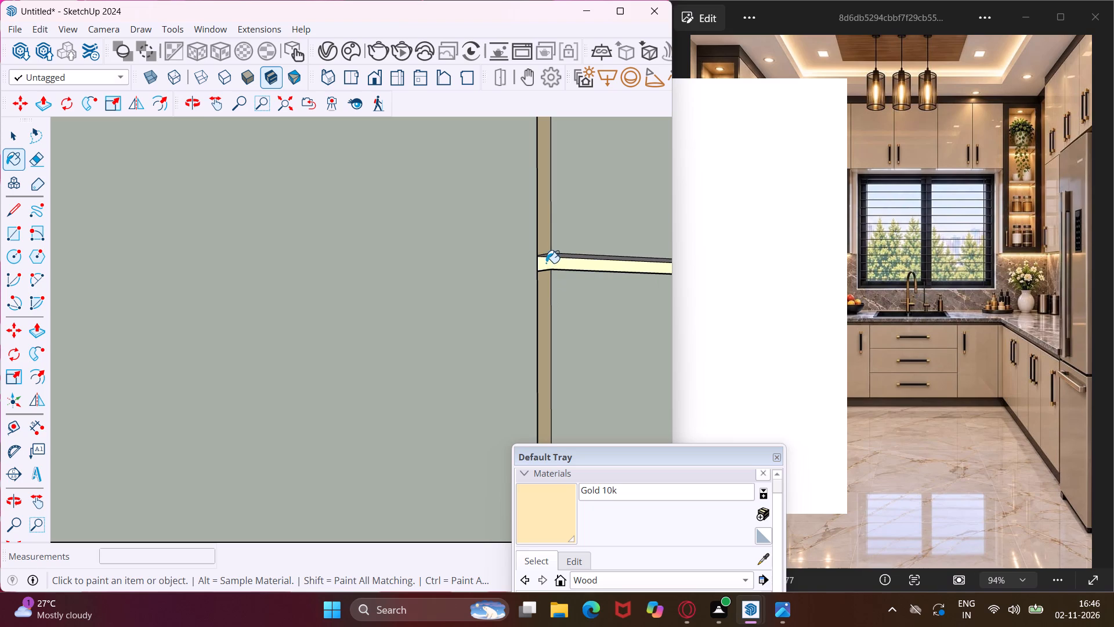
Paint the door-side face of the vertical groove's bottom section and the upper and lower faces of the lower drawer groove with Gold 10k.
scroll(546, 263, "up", 1)
middle_click_drag(541, 263, 343, 315)
scroll(475, 291, "up", 4)
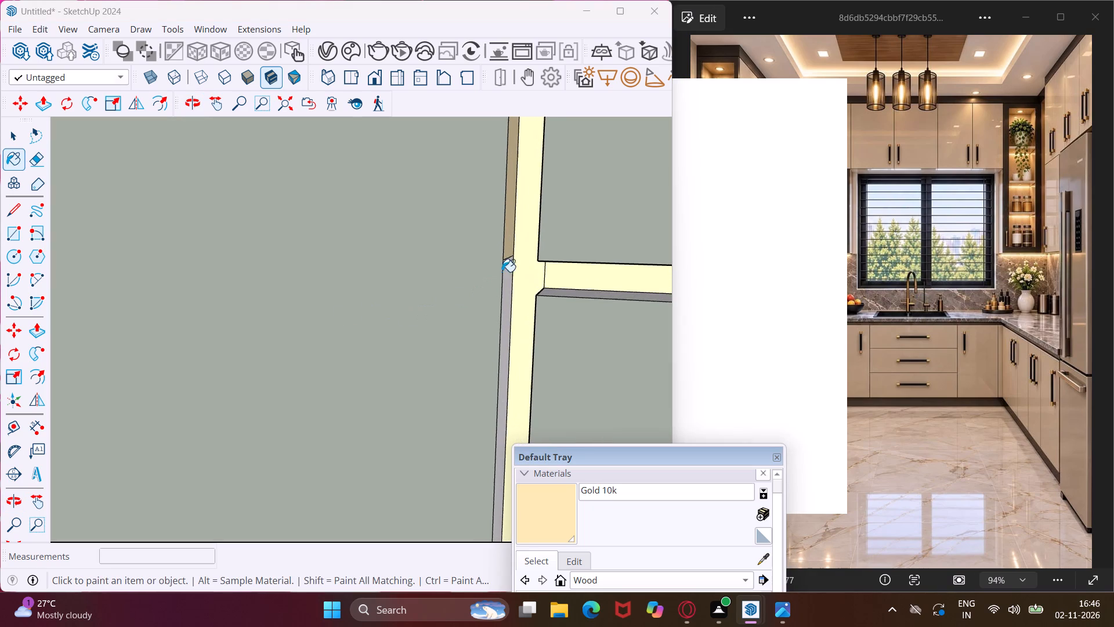
left_click(509, 278)
middle_click_drag(526, 269, 574, 191)
left_click(556, 264)
middle_click_drag(555, 264, 578, 319)
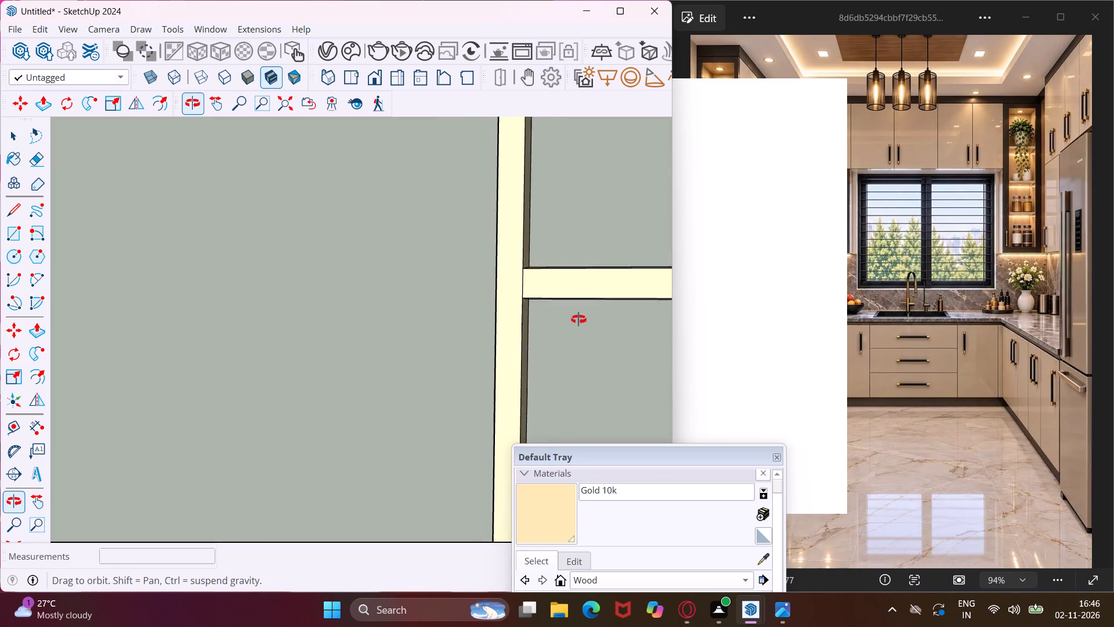
middle_click_drag(578, 319, 593, 359)
scroll(557, 299, "up", 3)
left_click(555, 297)
Paint the vertical groove between the drawers and the corner door with Gold 10k, including the upper drawer groove's end and the adjacent drawer-side faces.
scroll(443, 338, "down", 6)
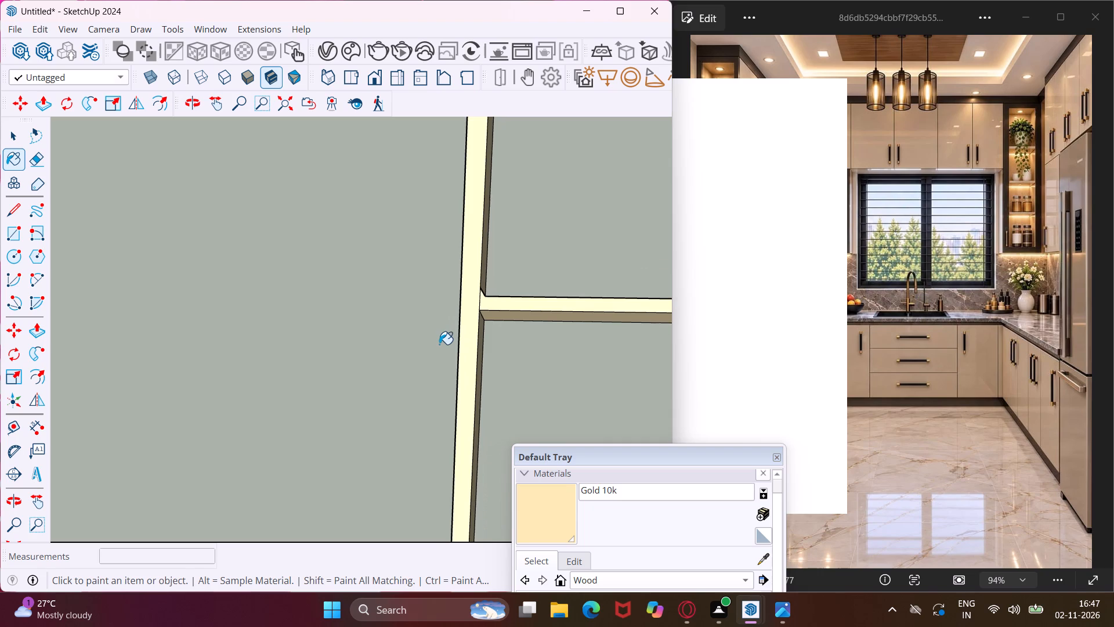
scroll(410, 396, "down", 17)
scroll(407, 352, "down", 4)
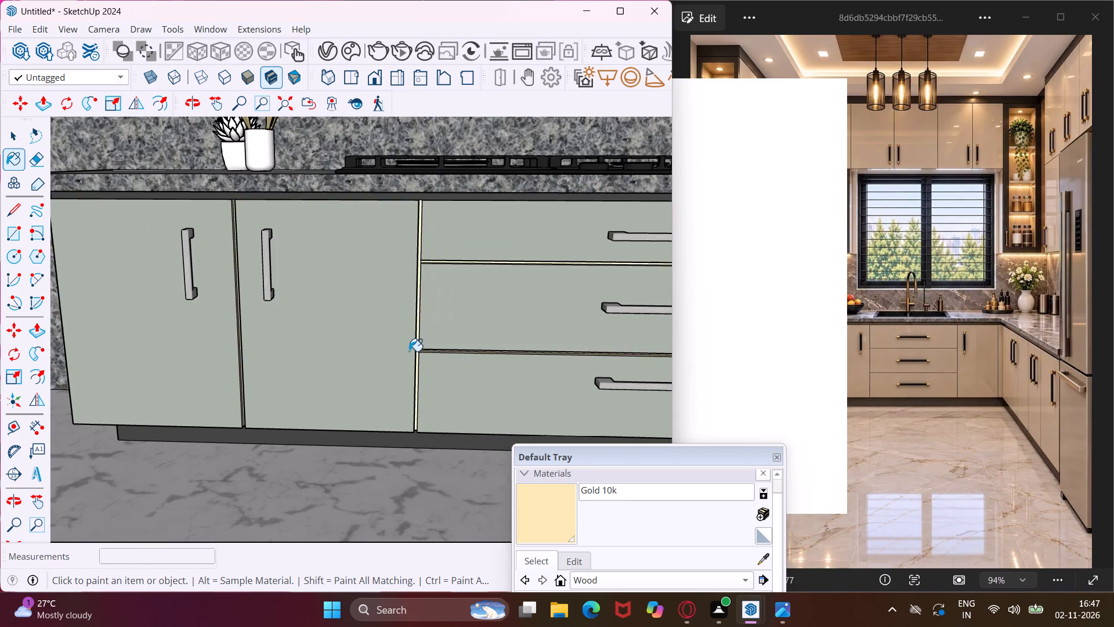
middle_click_drag(409, 351, 673, 325)
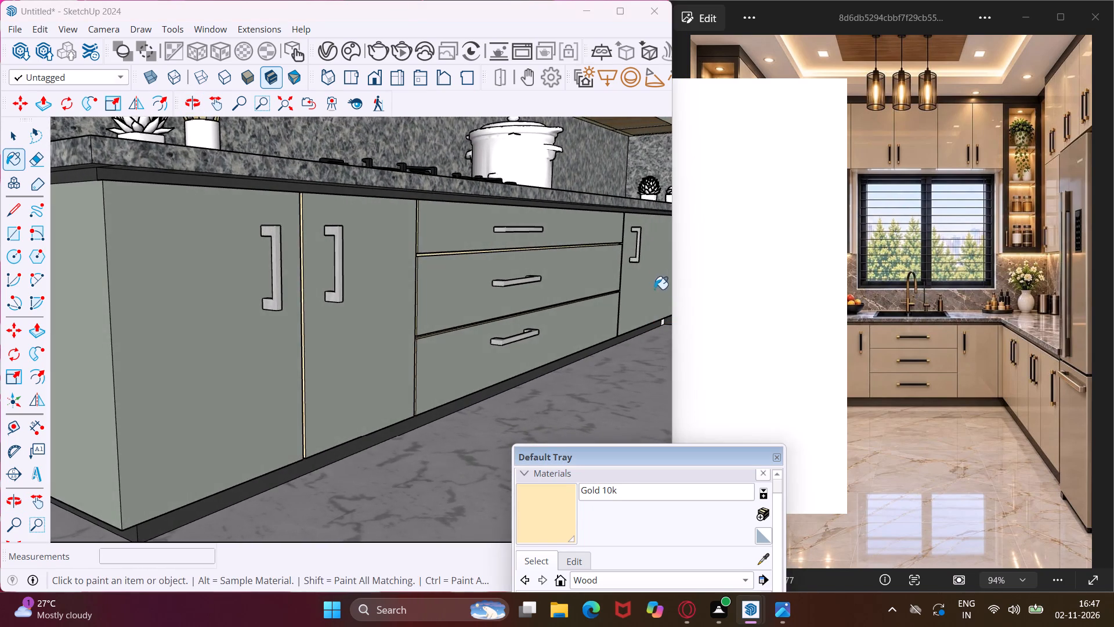
scroll(633, 255, "up", 20)
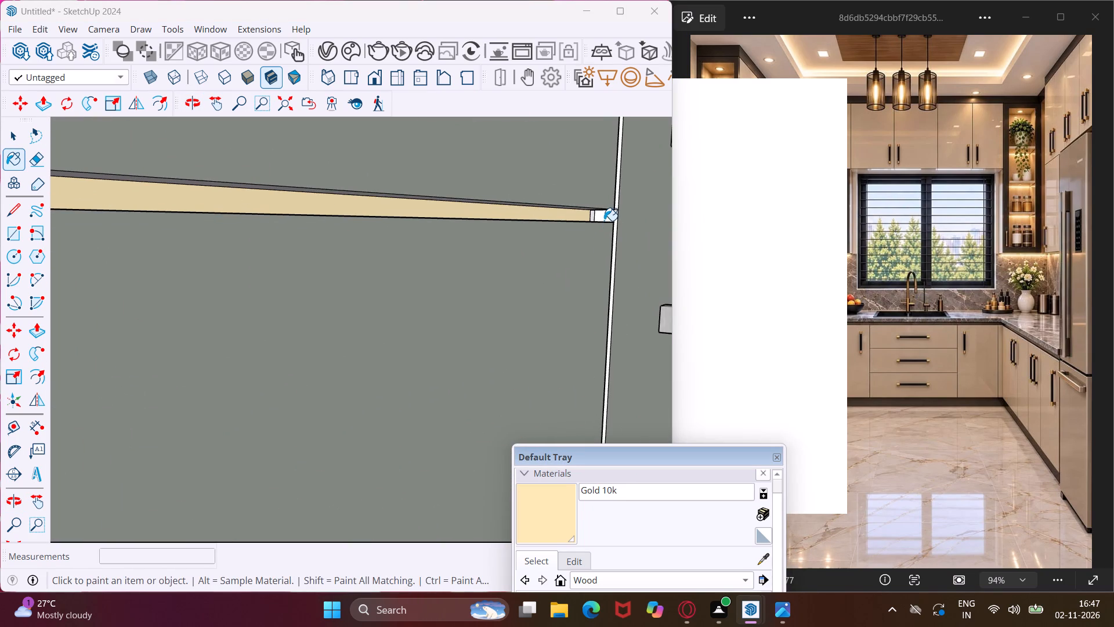
left_click(610, 217)
middle_click_drag(610, 217, 425, 265)
scroll(563, 237, "up", 5)
left_click(619, 195)
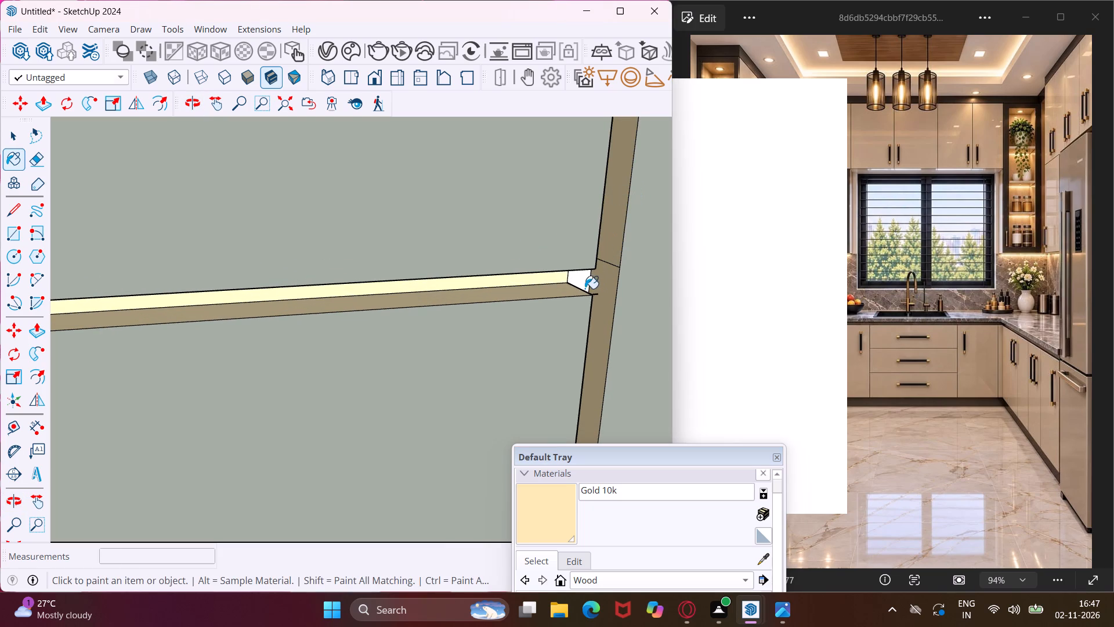
left_click(584, 280)
middle_click_drag(570, 280, 352, 309)
scroll(547, 316, "up", 3)
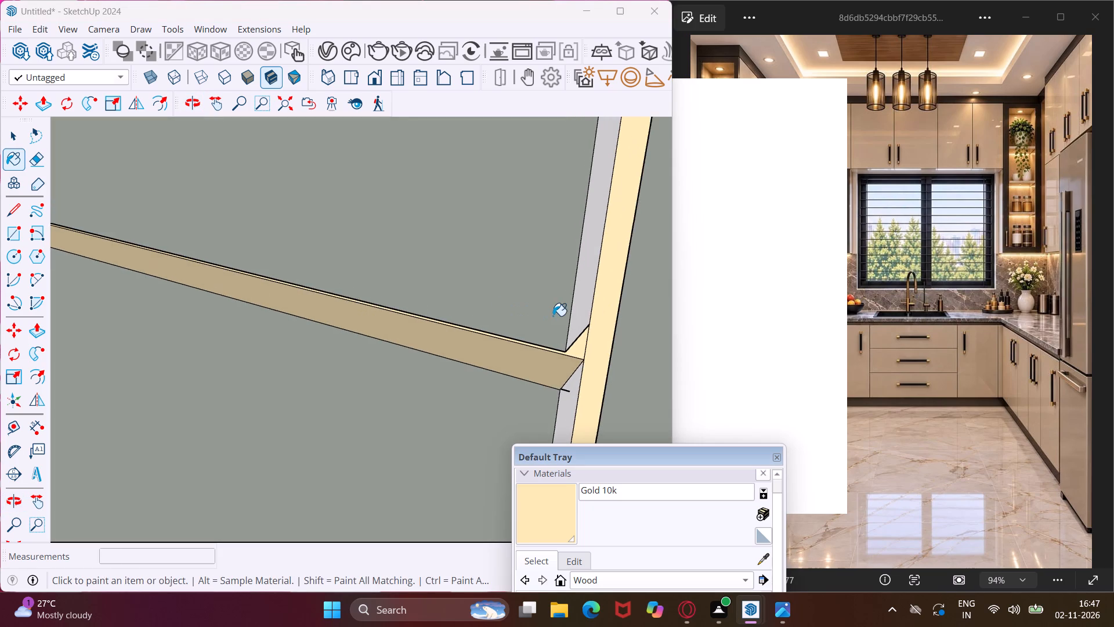
left_click(570, 304)
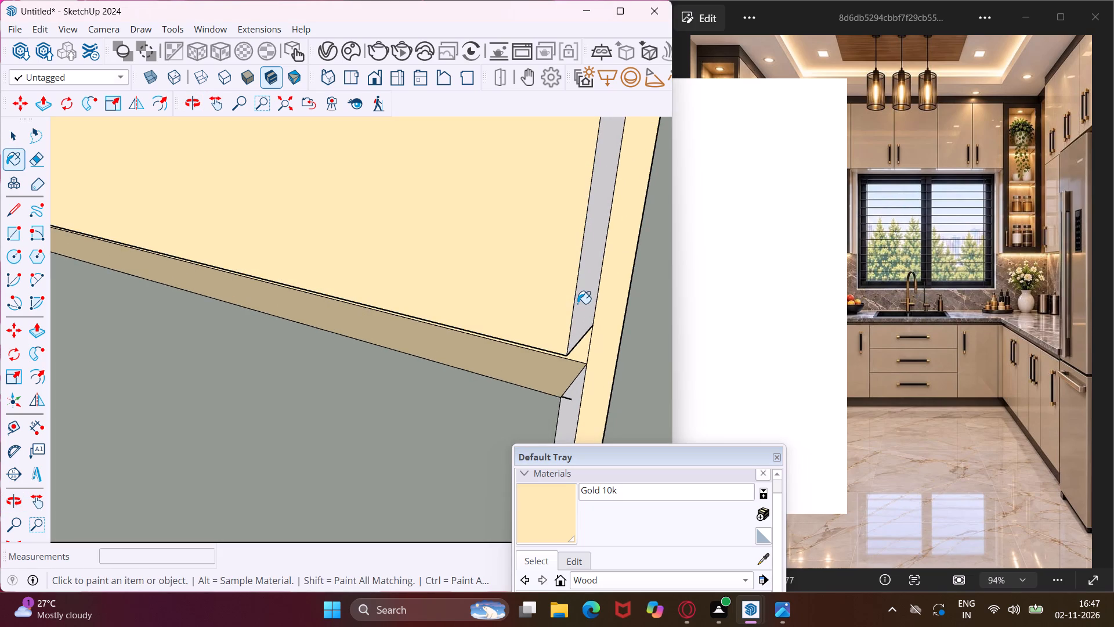
key("ctrl+z")
left_click(580, 305)
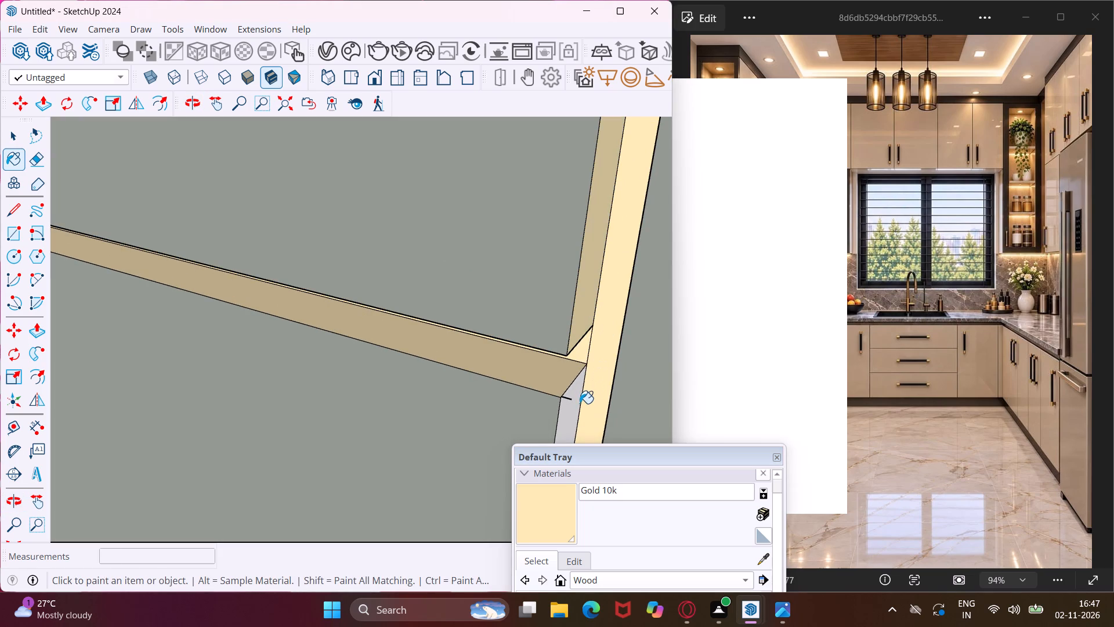
left_click(578, 404)
Paint both side faces of the bottom section of the vertical groove beside the corner door with Gold 10k.
middle_click_drag(587, 385, 818, 275)
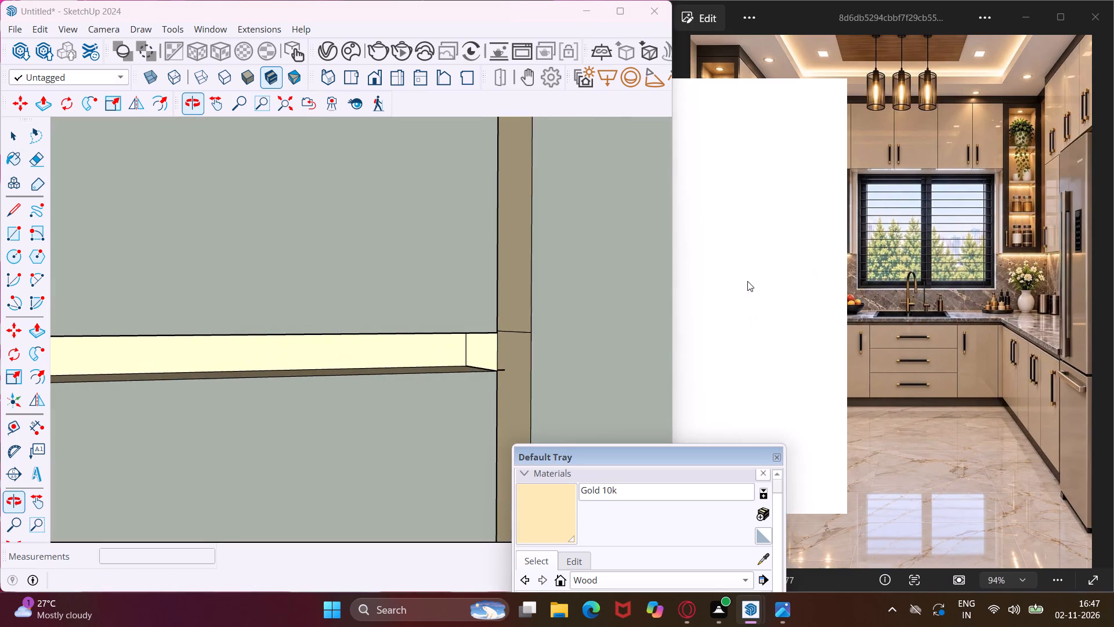
scroll(473, 342, "down", 19)
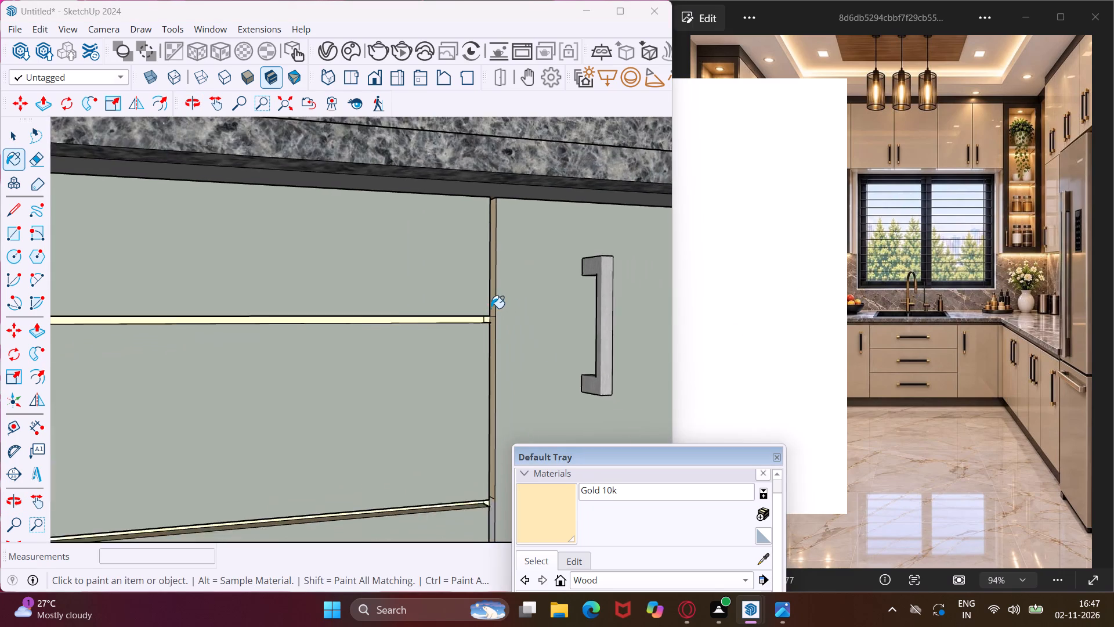
scroll(502, 496, "up", 12)
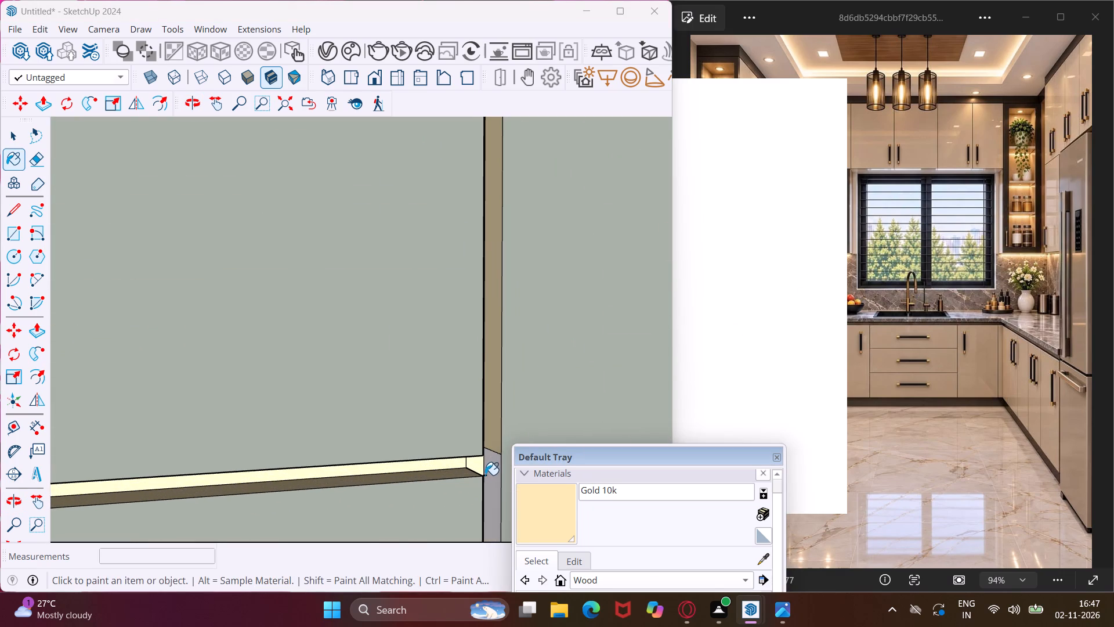
left_click(486, 470)
middle_click_drag(476, 465, 303, 447)
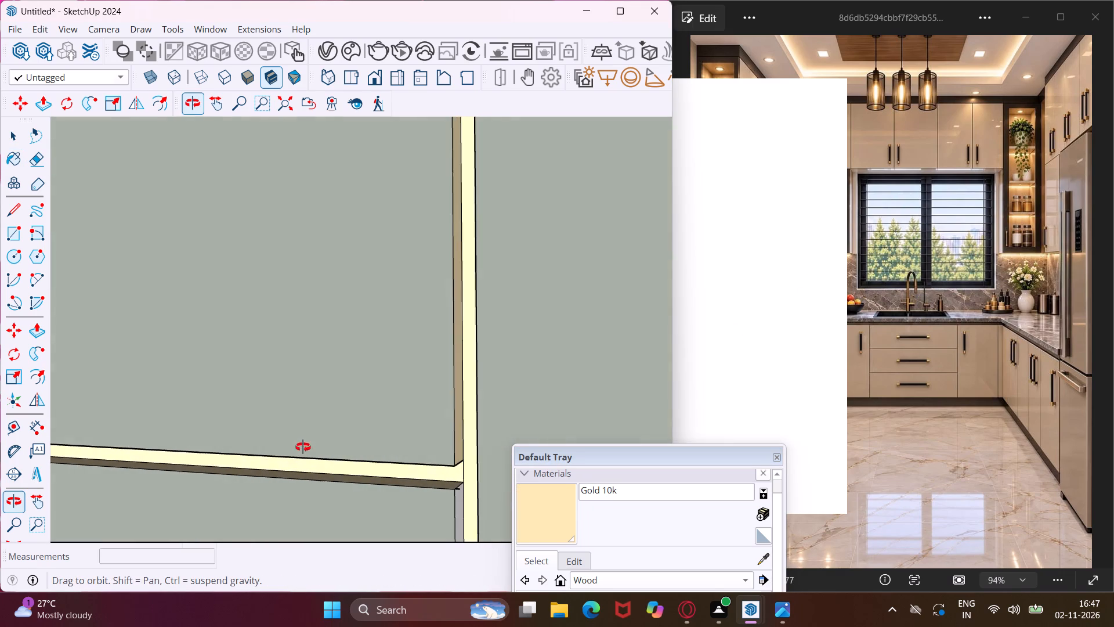
middle_click_drag(303, 447, 297, 438)
scroll(481, 522, "up", 3)
left_click(449, 510)
Paint the remaining unpainted long face inside the upper drawer groove under the hob counter with Gold 10k.
scroll(451, 493, "up", 1)
middle_click_drag(451, 493, 665, 452)
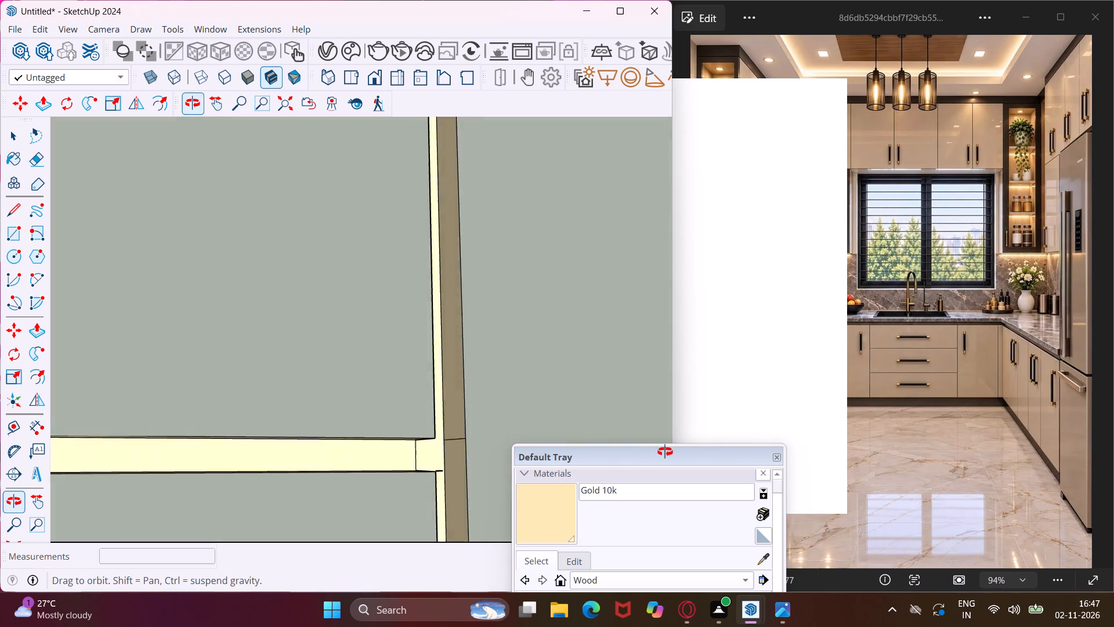
middle_click_drag(665, 452, 841, 404)
scroll(580, 438, "down", 9)
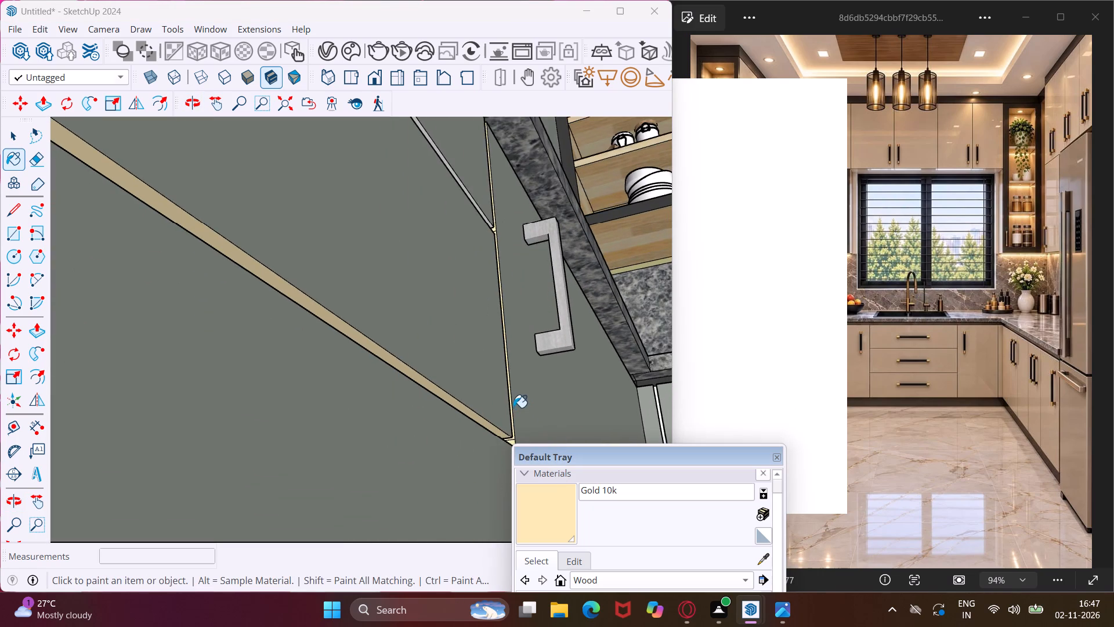
scroll(510, 405, "down", 6)
scroll(465, 278, "up", 12)
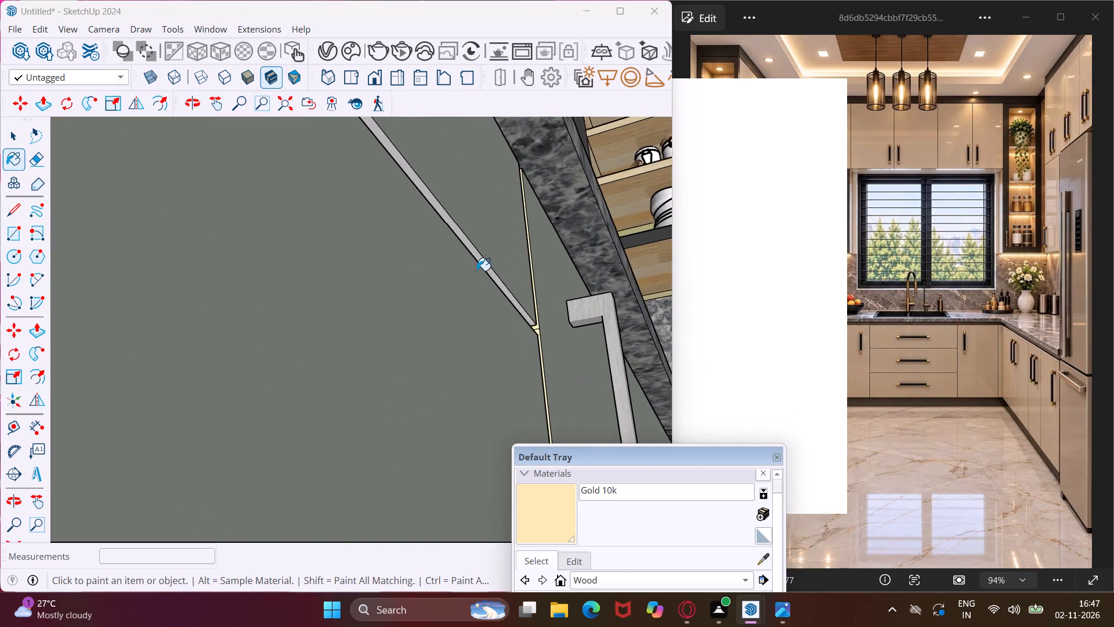
left_click(491, 273)
Paint the back and both side faces of the vertical groove beside the inner corner, on the sink-side base cabinets, with Gold 10k.
middle_click_drag(497, 305, 509, 354)
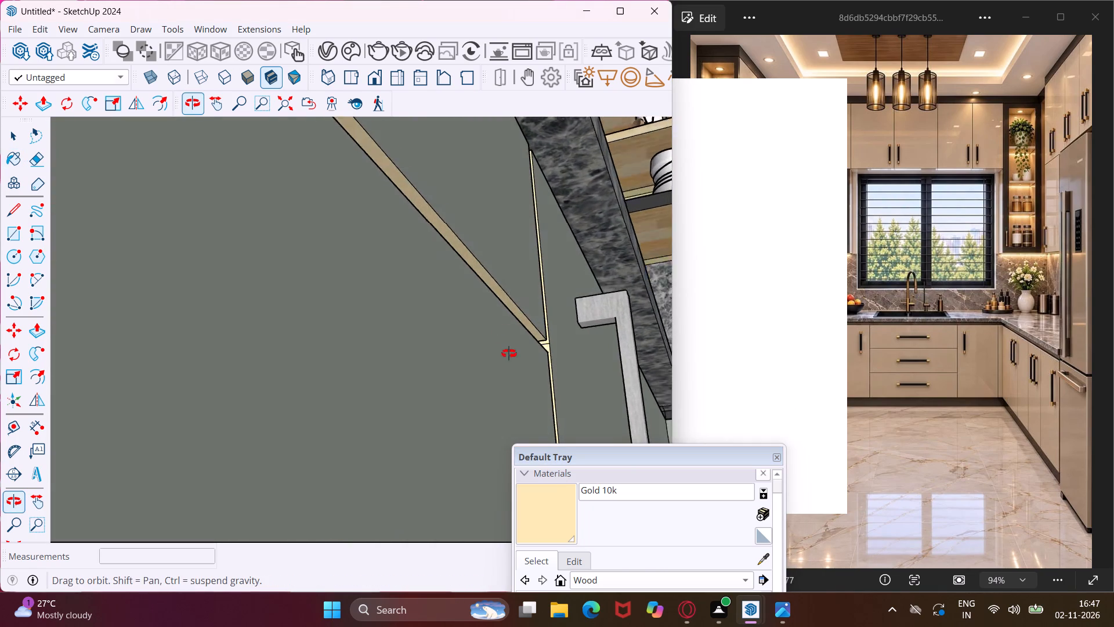
middle_click_drag(509, 354, 547, 396)
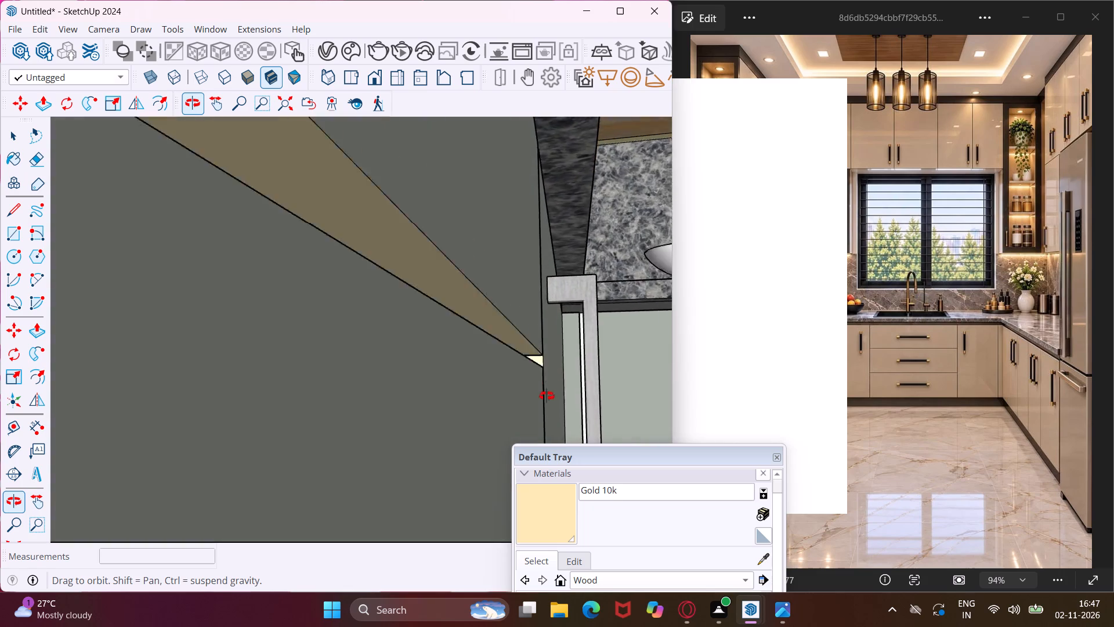
middle_click_drag(547, 396, 473, 418)
scroll(434, 413, "down", 12)
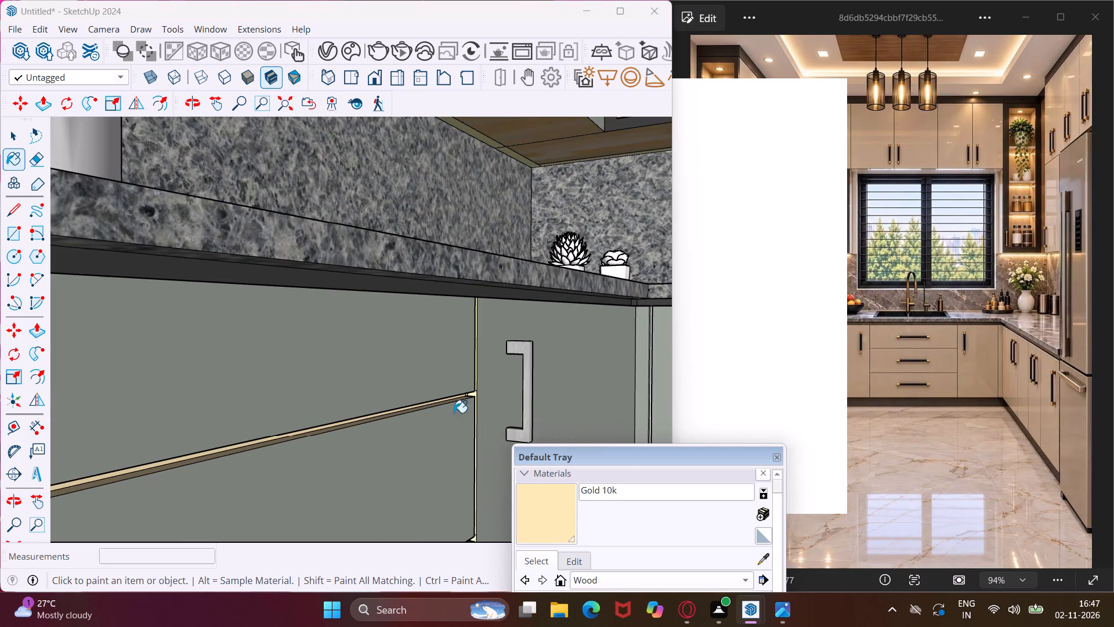
scroll(636, 340, "up", 16)
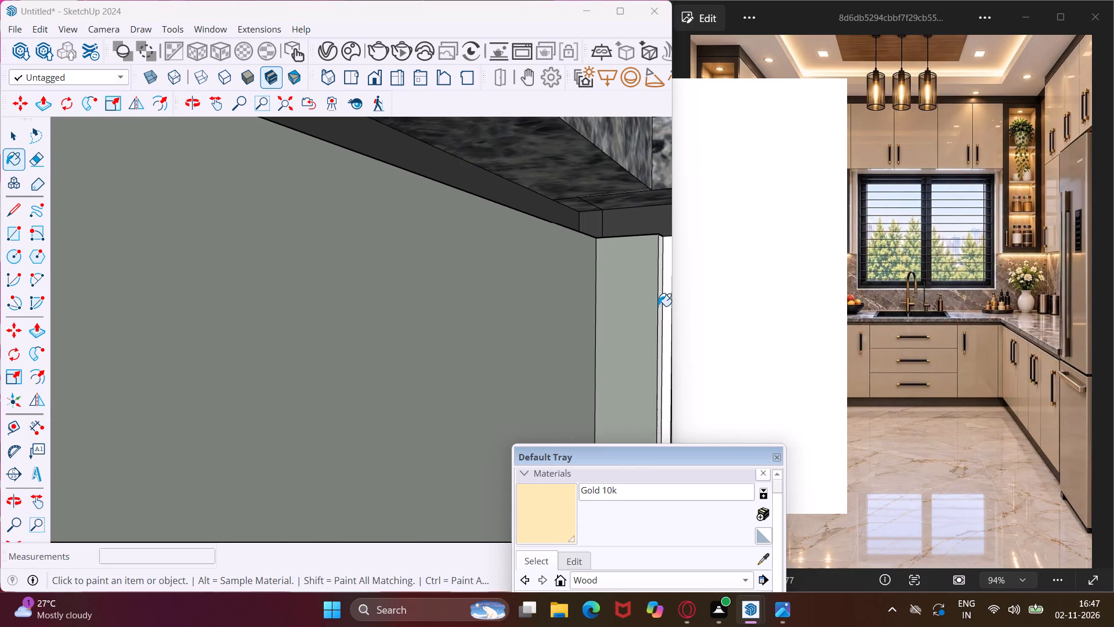
left_click(661, 302)
left_click(664, 320)
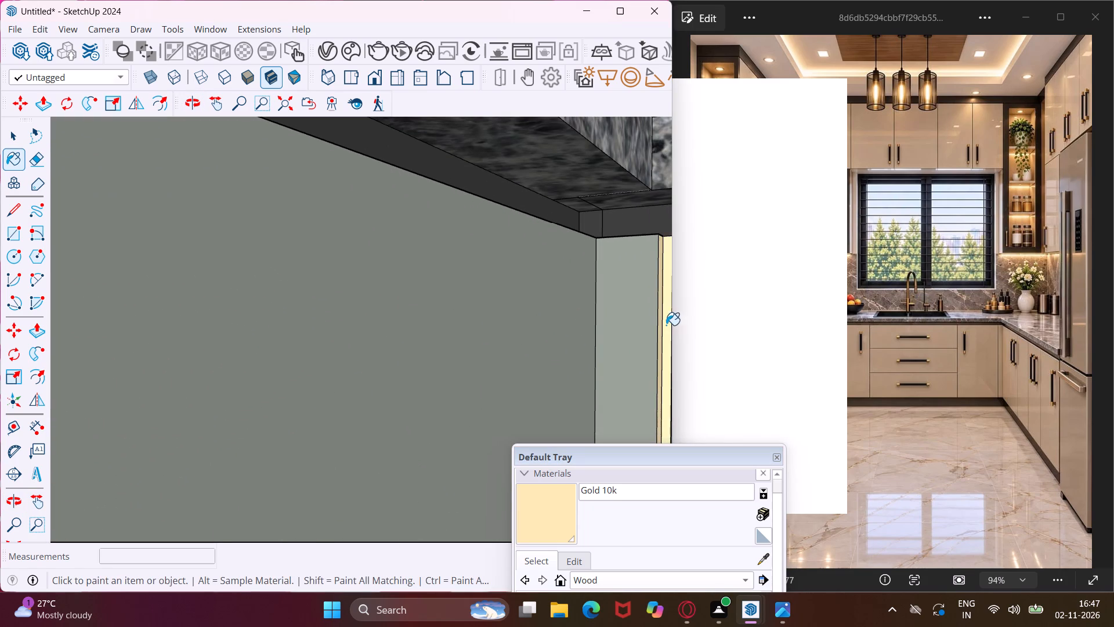
middle_click_drag(666, 325, 692, 338)
scroll(657, 262, "up", 3)
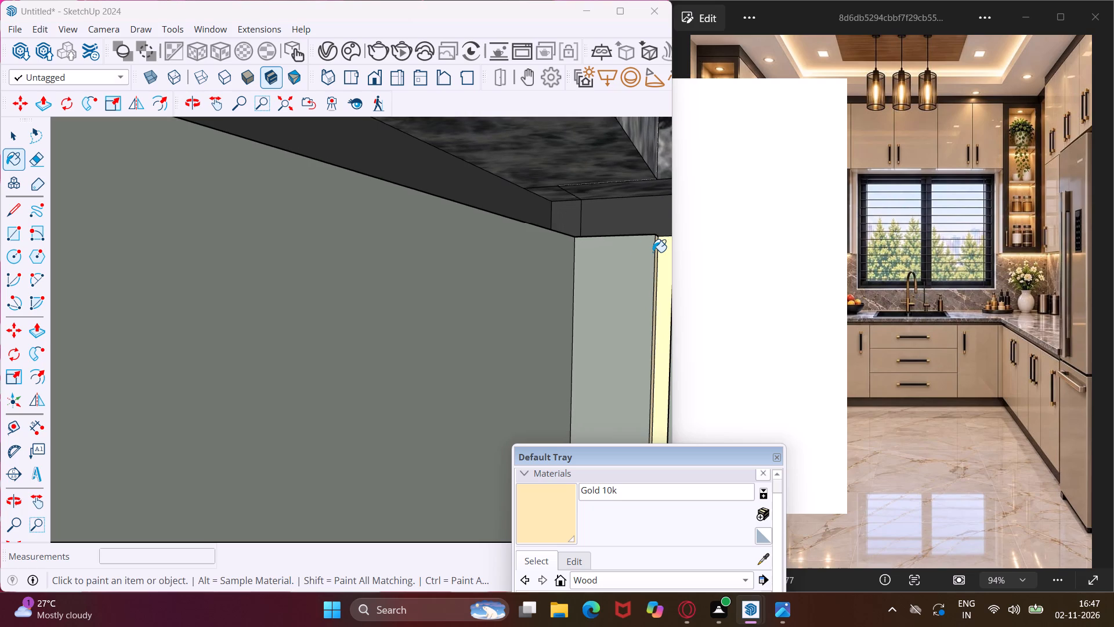
middle_click_drag(554, 262, 472, 283)
scroll(457, 282, "down", 10)
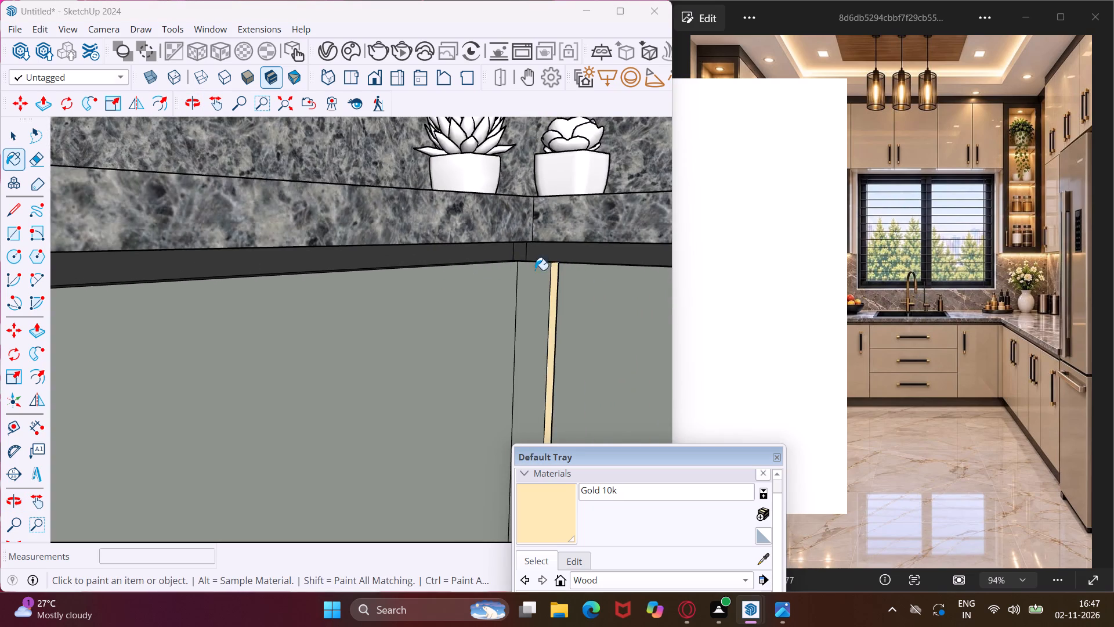
scroll(554, 269, "up", 14)
middle_click_drag(555, 258, 605, 250)
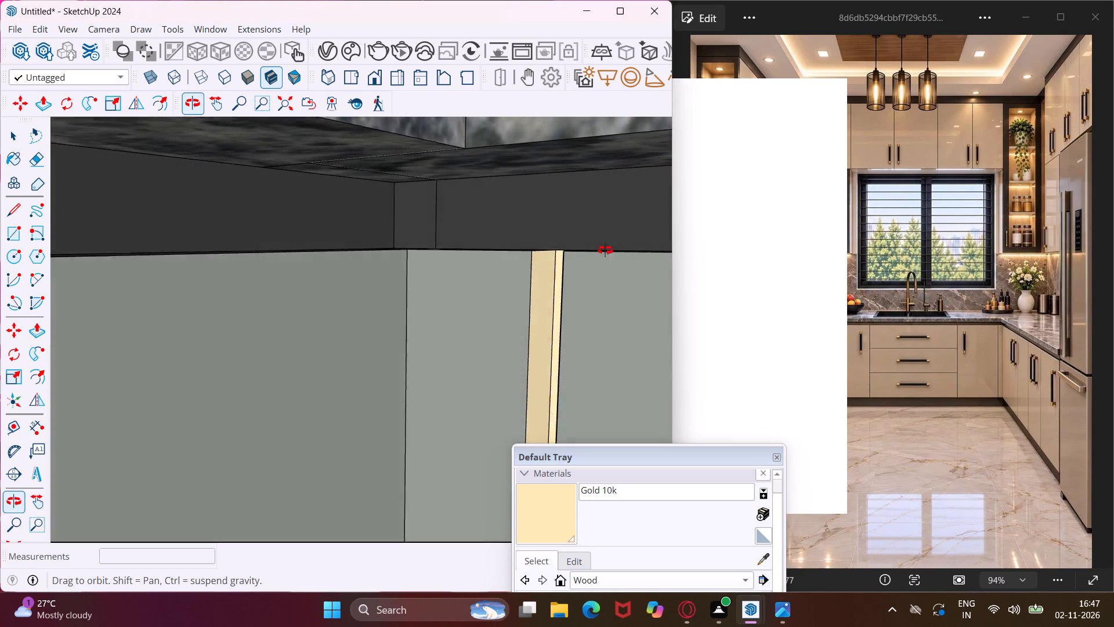
middle_click_drag(605, 250, 614, 248)
scroll(583, 239, "up", 8)
middle_click_drag(531, 280, 615, 262)
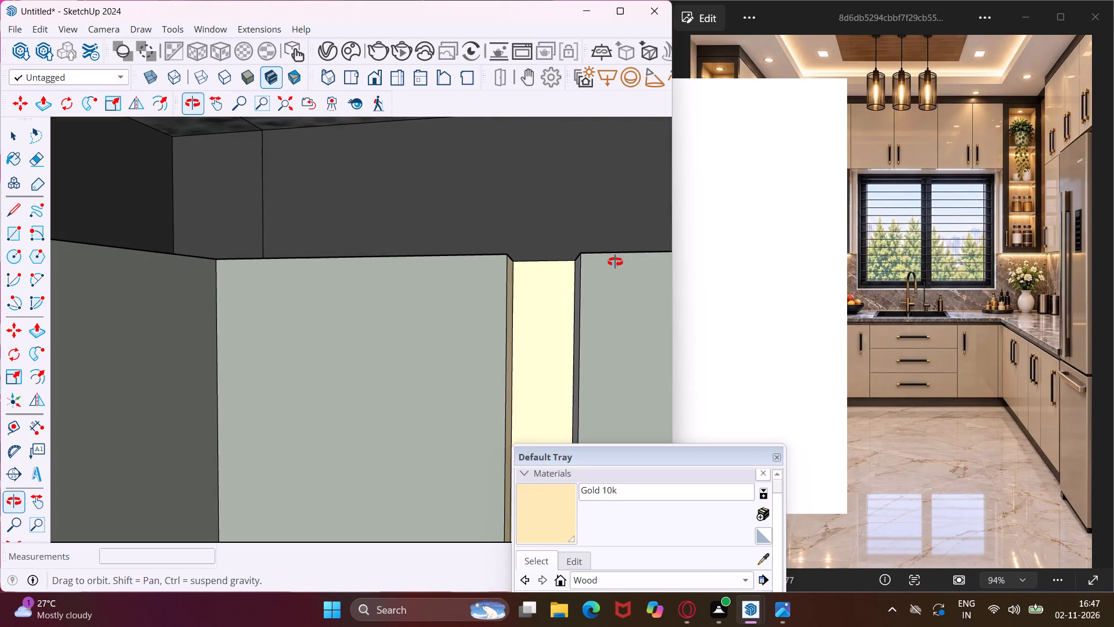
middle_click_drag(615, 262, 616, 262)
left_click(577, 297)
Paint the back and door-side faces of the sink cabinet's door-to-drawer vertical groove and the top drawer groove's back face with Gold 10k.
scroll(422, 313, "down", 4)
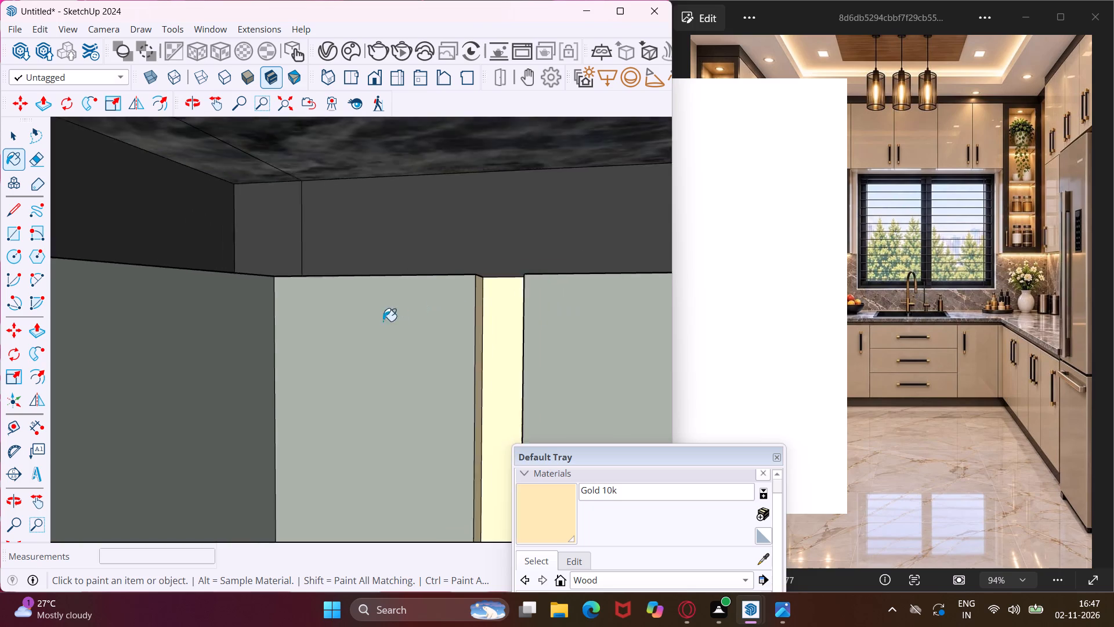
scroll(383, 321, "down", 19)
scroll(353, 320, "down", 7)
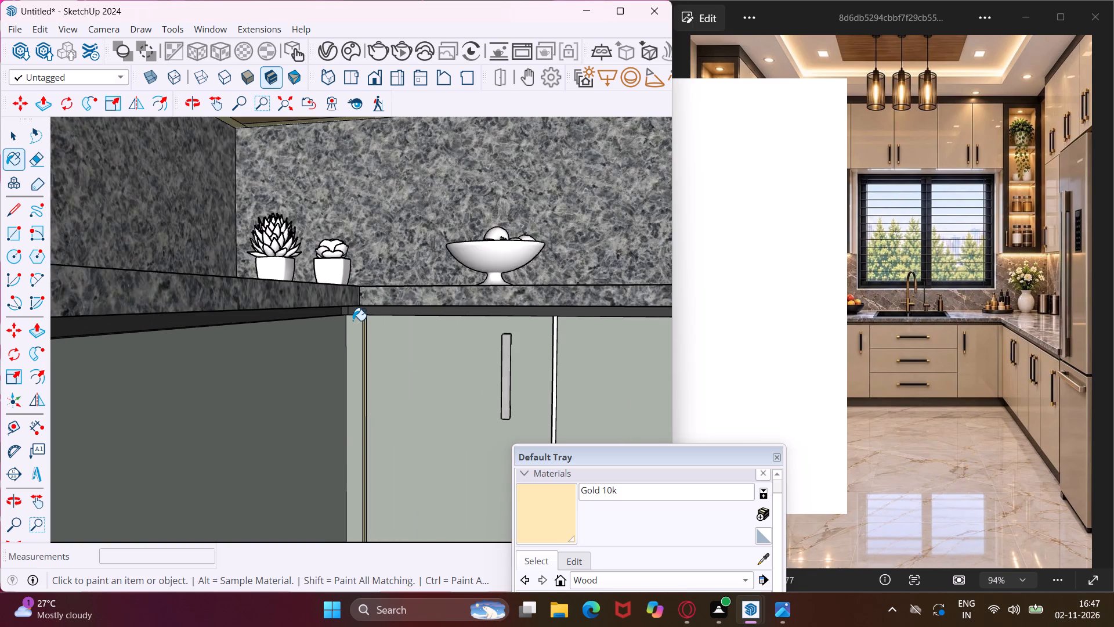
scroll(353, 320, "down", 9)
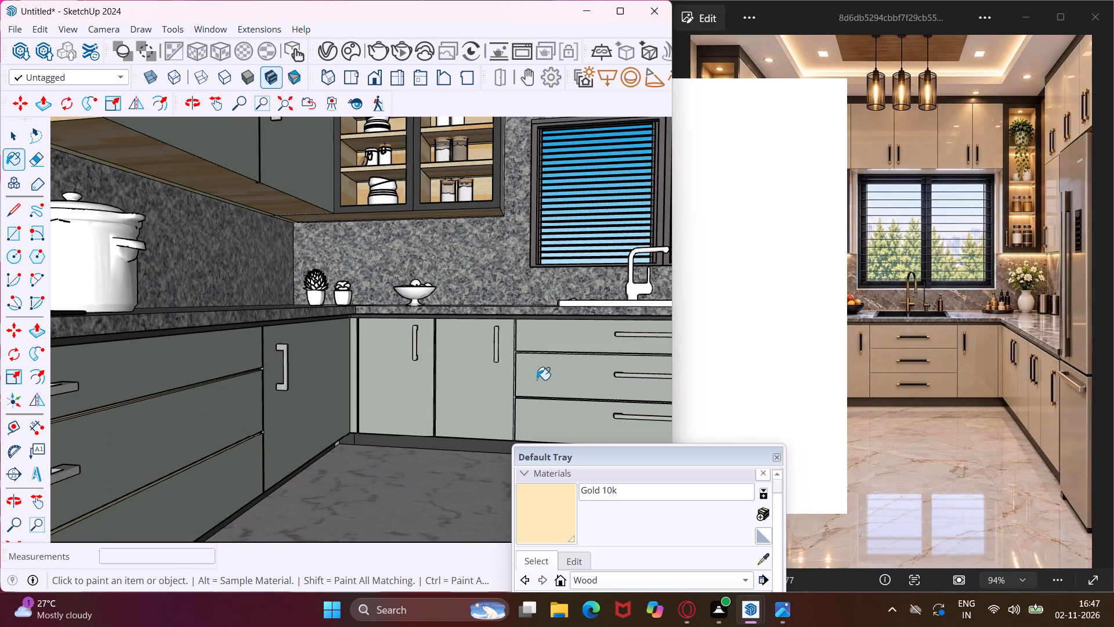
scroll(534, 358, "up", 12)
scroll(494, 320, "up", 4)
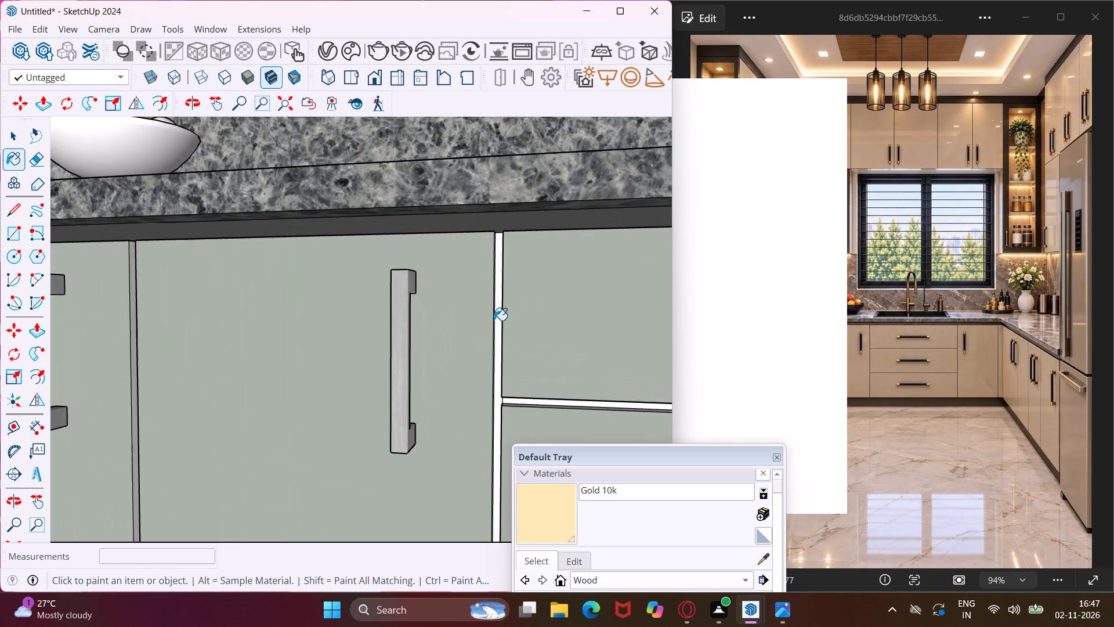
scroll(493, 304, "up", 4)
left_click(499, 293)
scroll(499, 294, "down", 5)
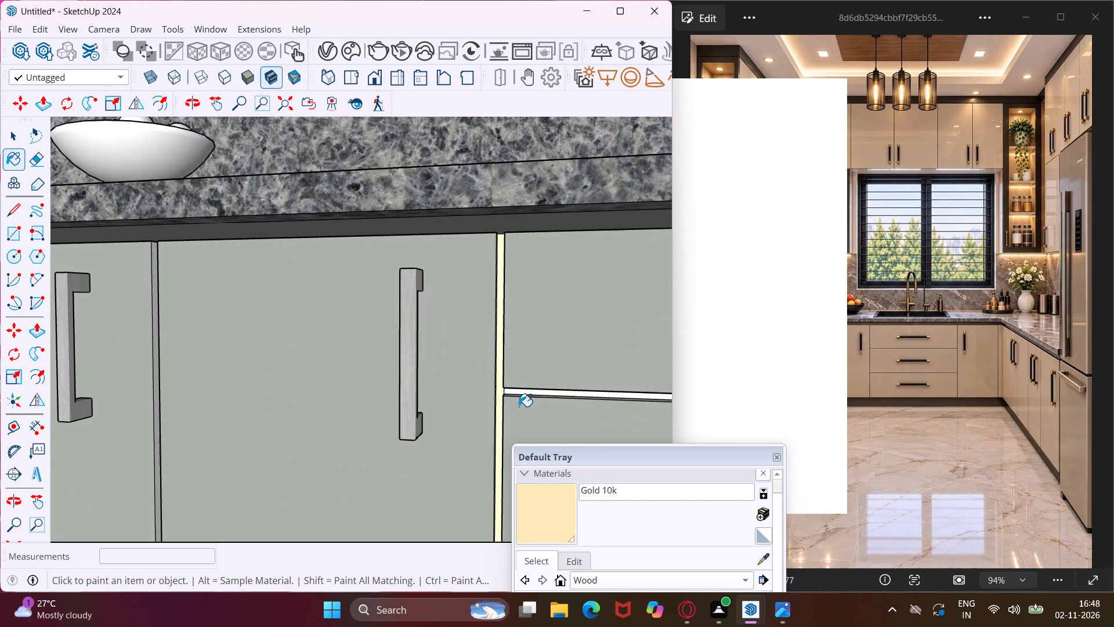
scroll(519, 406, "up", 7)
left_click(511, 386)
scroll(471, 369, "up", 6)
left_click(476, 368)
left_click(475, 395)
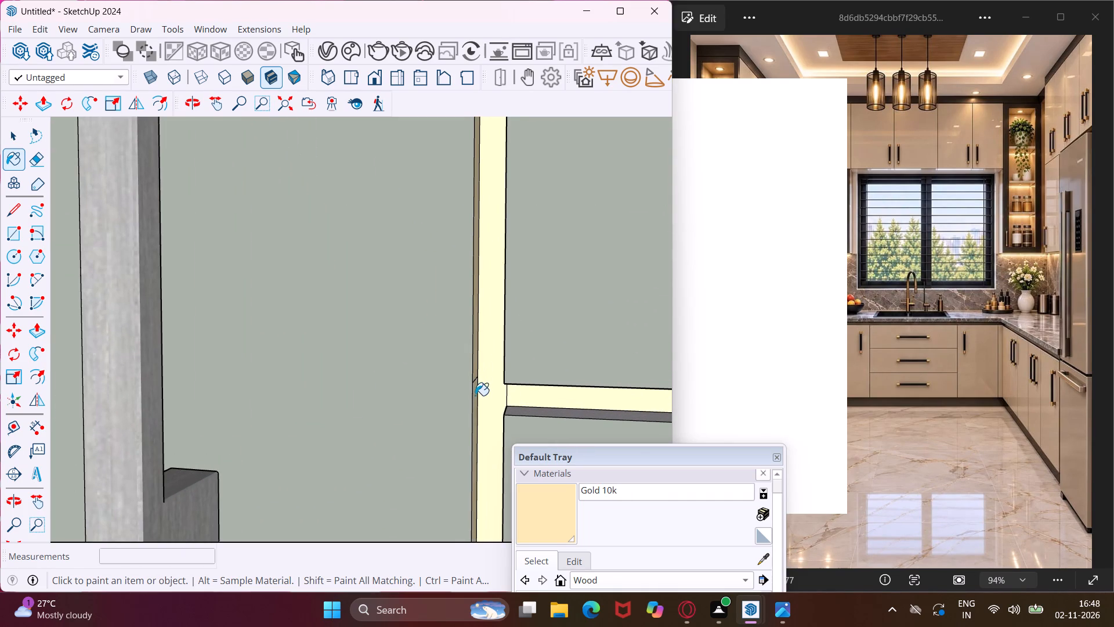
Paint the back and both side faces of the vertical groove between the two handled doors on the sink-side base cabinets with Gold 10k.
scroll(502, 351, "down", 19)
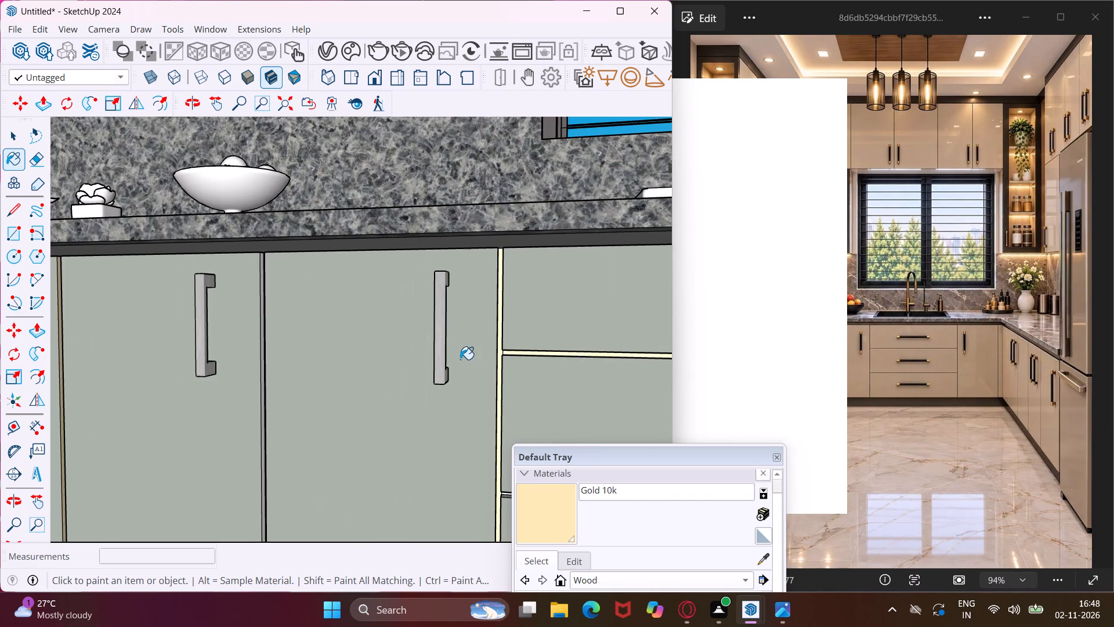
scroll(252, 282, "up", 16)
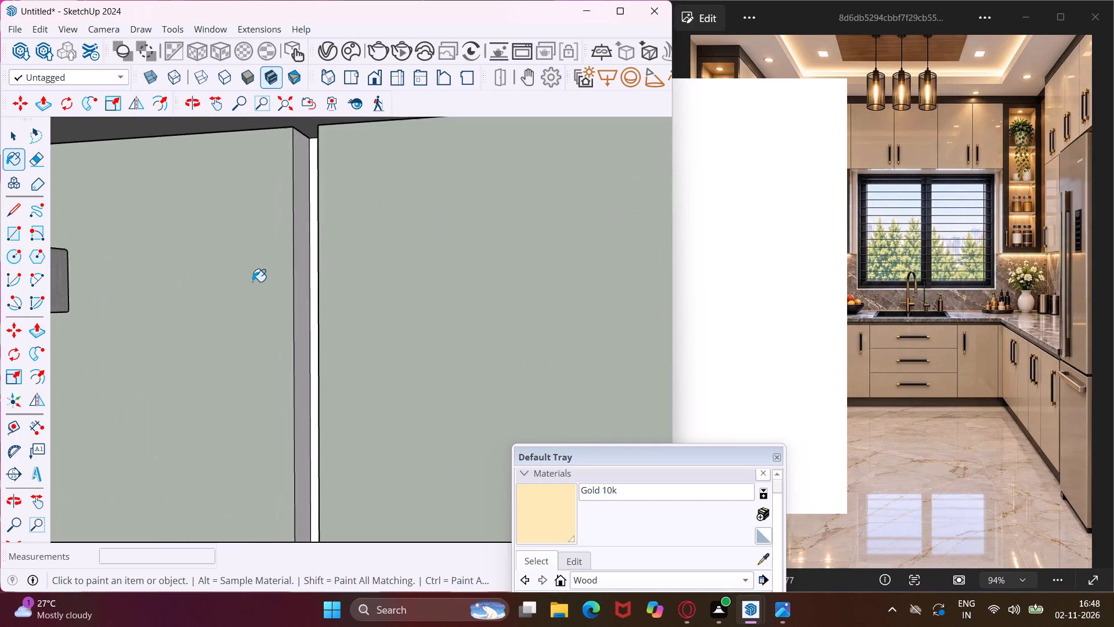
scroll(256, 282, "up", 4)
left_click(325, 258)
middle_click_drag(329, 258, 330, 258)
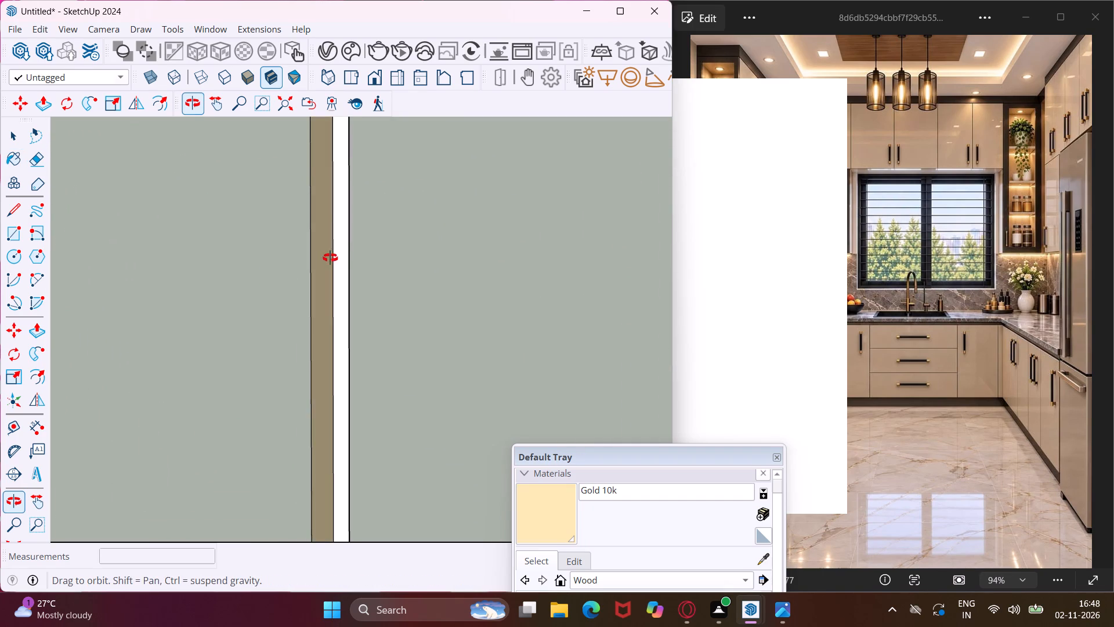
middle_click_drag(330, 258, 413, 264)
left_click(351, 258)
middle_click_drag(351, 258, 397, 261)
left_click(369, 263)
Paint the middle and bottom drawer-side faces of the door-to-drawer vertical groove on the sink cabinet with Gold 10k.
scroll(227, 234, "down", 10)
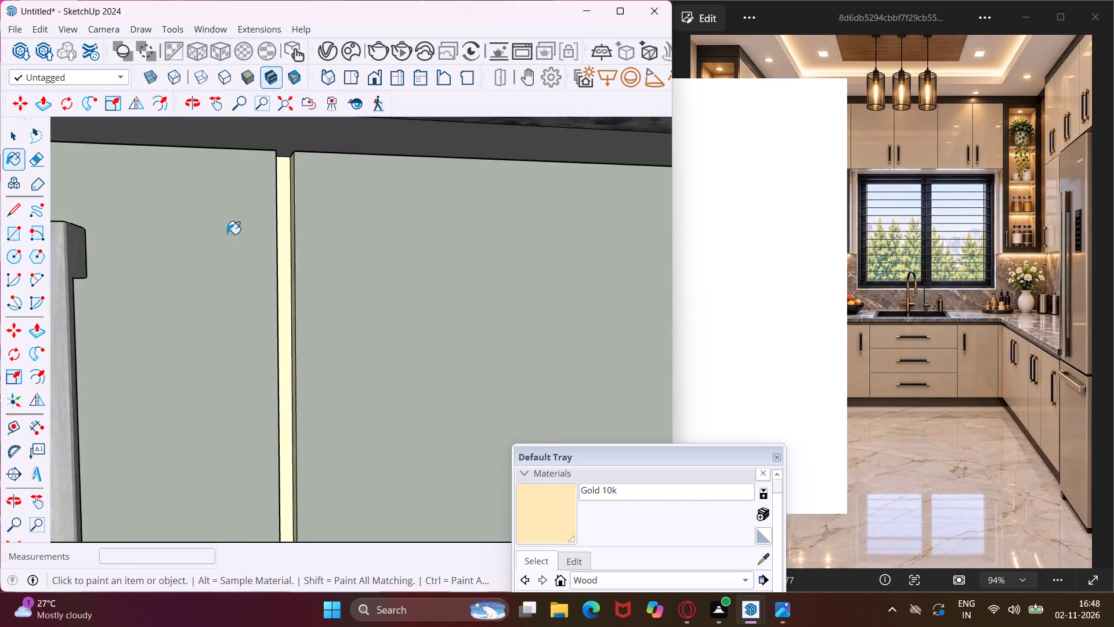
scroll(227, 234, "down", 14)
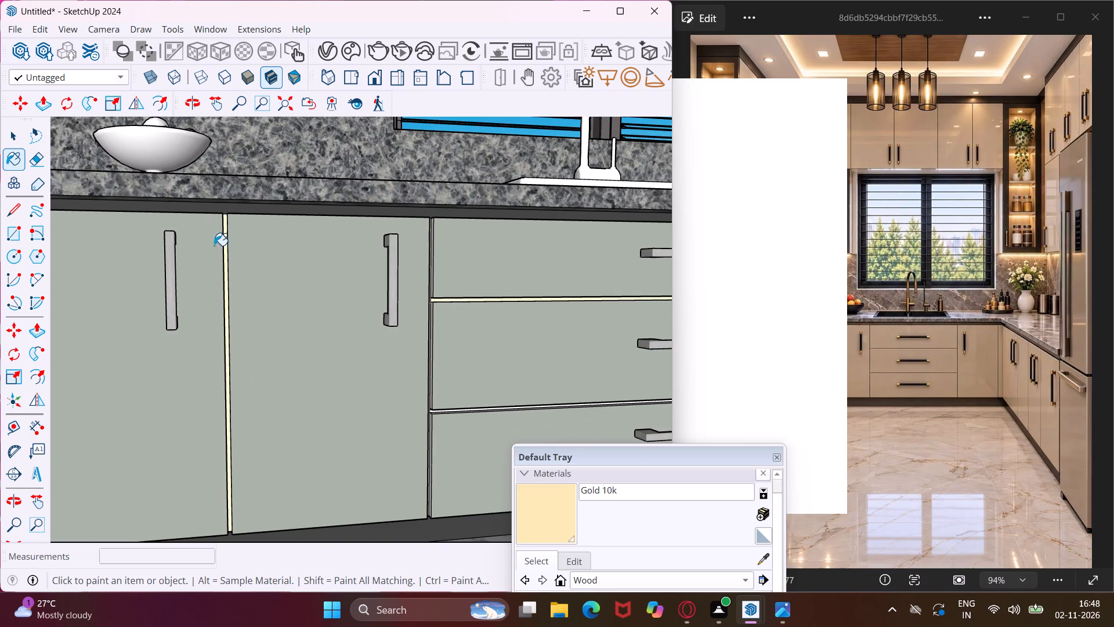
scroll(434, 383, "up", 11)
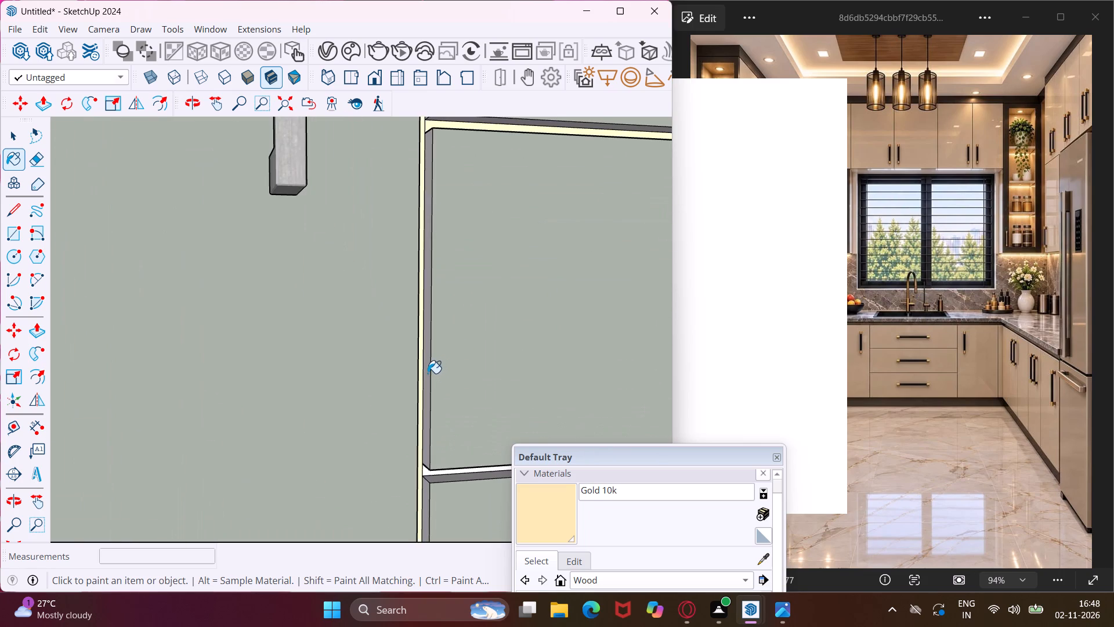
left_click(428, 373)
left_click(426, 493)
Paint the back, lower and upper faces inside the sink cabinet's lower drawer groove with Gold 10k.
scroll(426, 488, "up", 6)
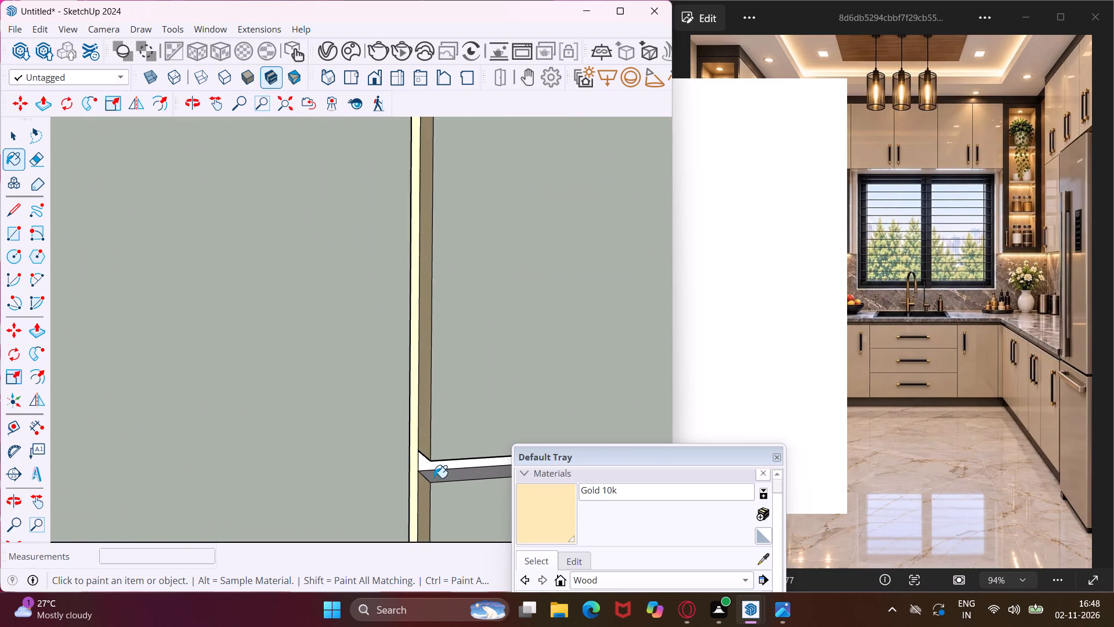
left_click(434, 478)
left_click(422, 467)
middle_click_drag(422, 467, 386, 401)
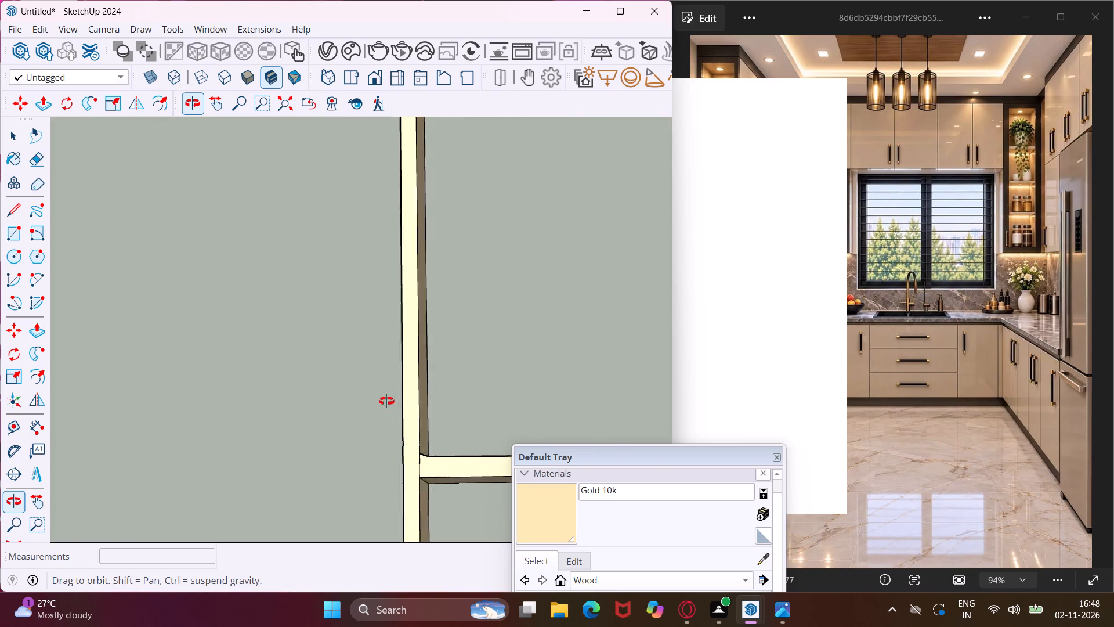
middle_click_drag(386, 401, 357, 302)
left_click(457, 434)
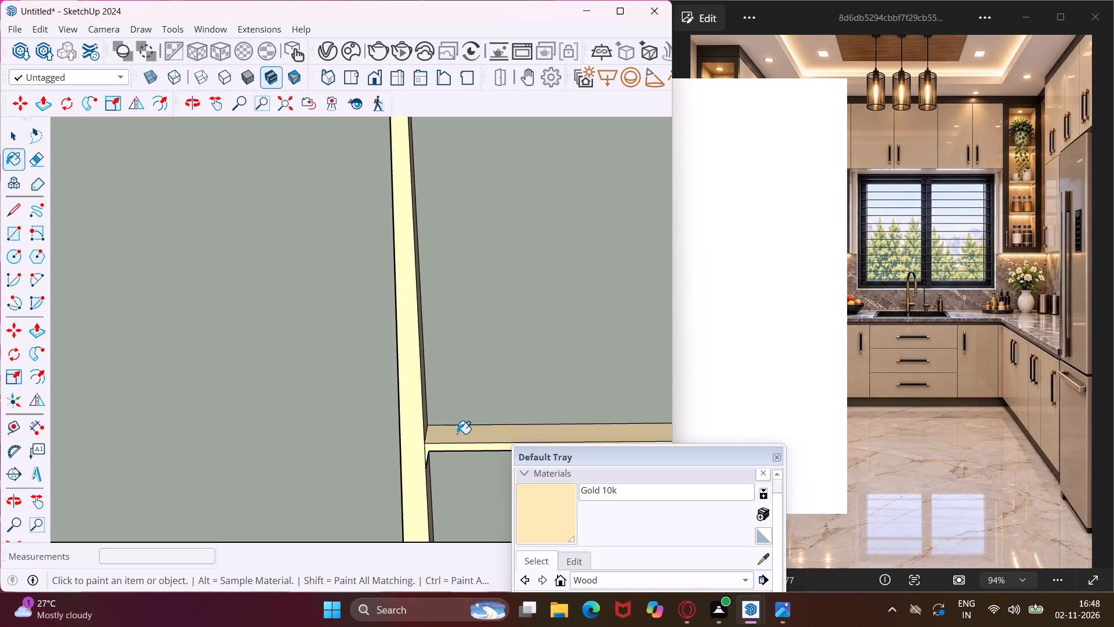
Paint the unpainted lower section of the door-side face in the sink cabinet's door-to-drawer groove with Gold 10k.
middle_click_drag(457, 434, 341, 572)
scroll(408, 483, "up", 3)
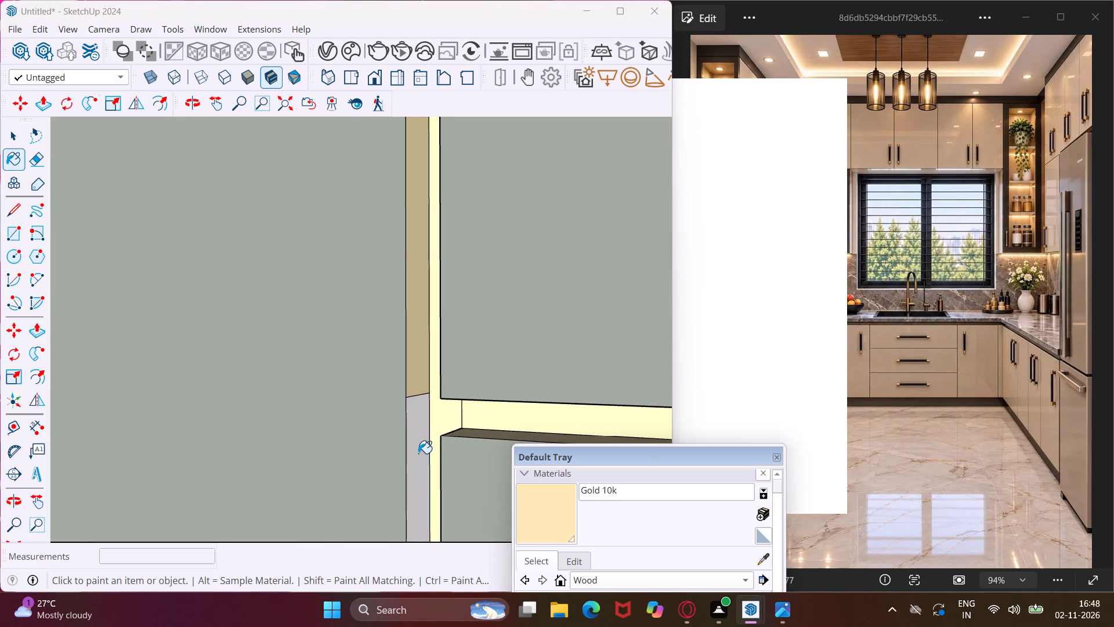
left_click(418, 453)
Paint the lower and upper long faces inside the sink cabinet's top drawer groove with Gold 10k.
scroll(398, 421, "down", 20)
scroll(386, 427, "down", 2)
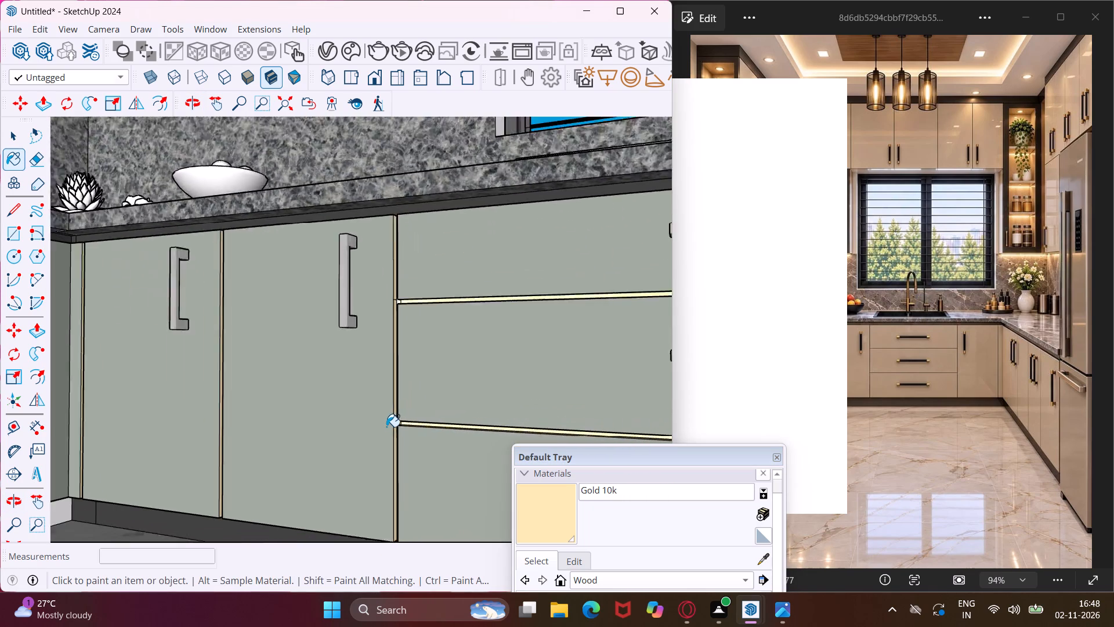
scroll(386, 427, "down", 2)
scroll(439, 318, "up", 11)
scroll(315, 348, "up", 2)
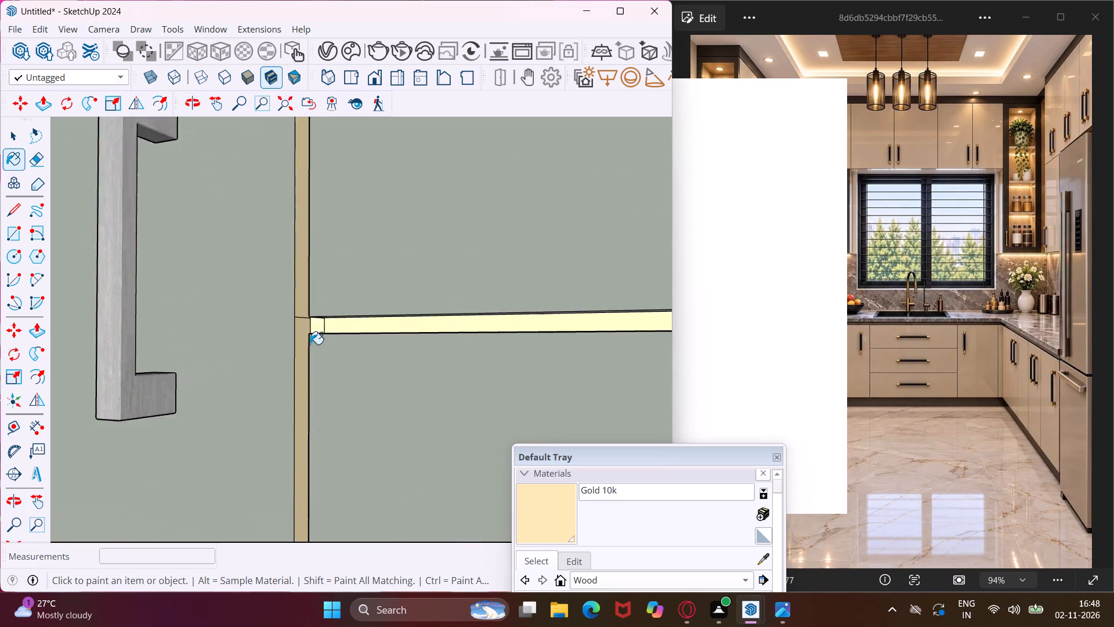
scroll(310, 344, "up", 16)
middle_click_drag(335, 303, 337, 327)
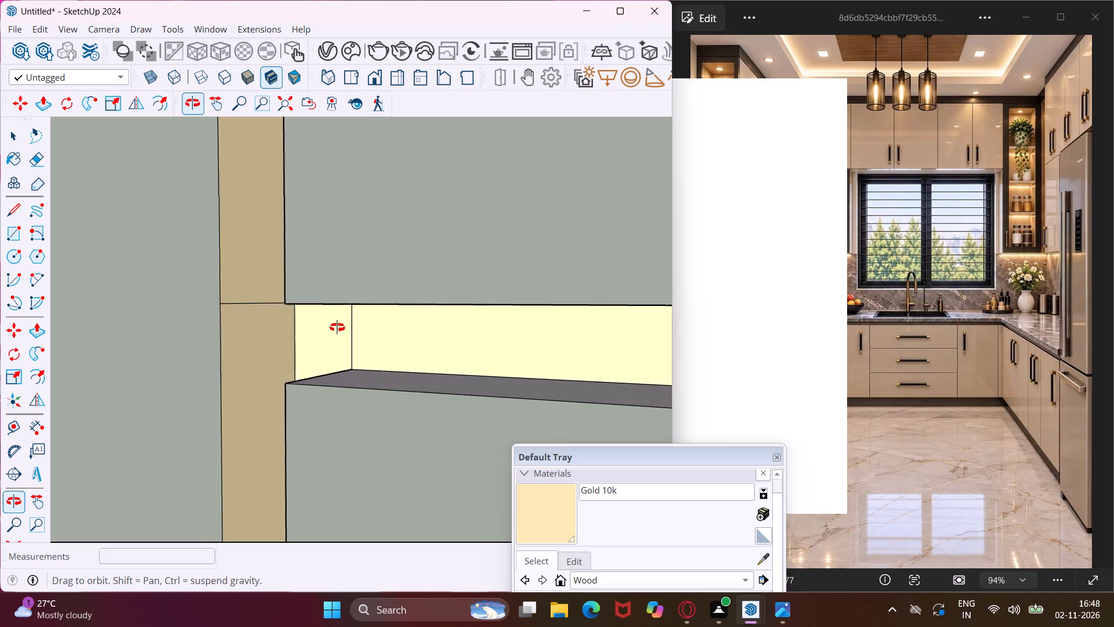
middle_click_drag(337, 327, 341, 344)
left_click(352, 379)
middle_click_drag(352, 379, 395, 275)
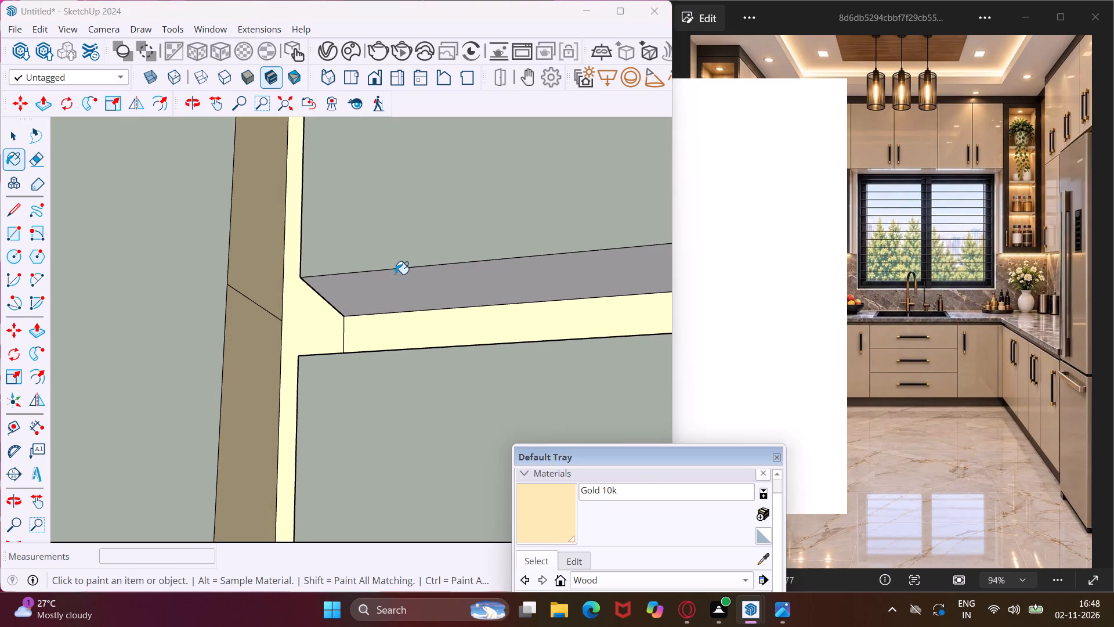
left_click(395, 274)
Paint the back and both side faces of the white vertical groove on the adjoining base cabinet run with Gold 10k.
scroll(234, 350, "down", 12)
scroll(229, 351, "down", 12)
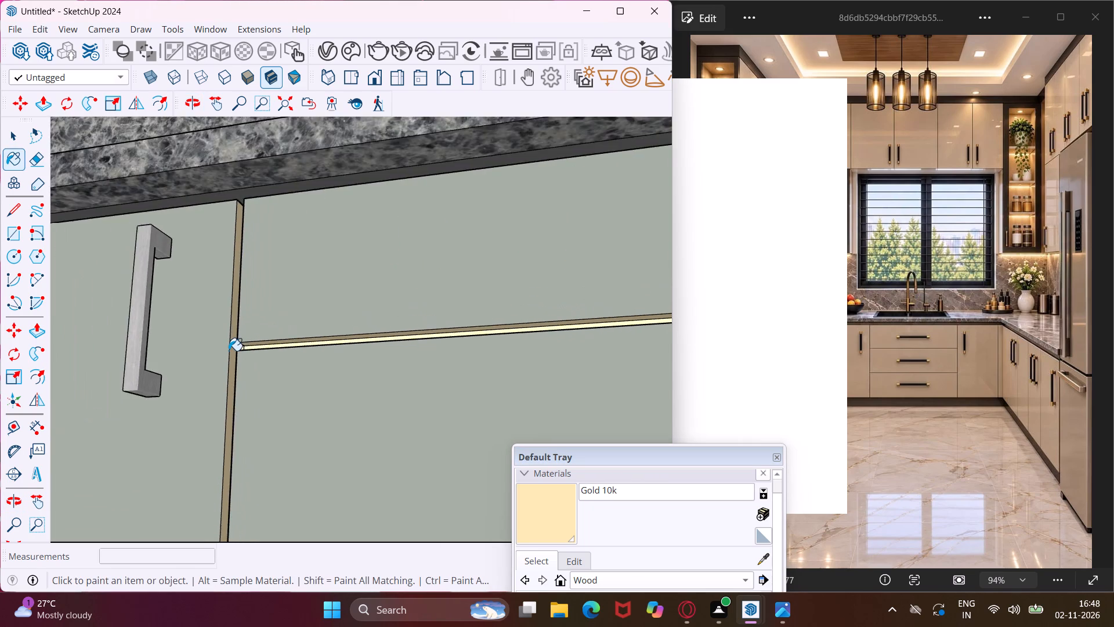
scroll(229, 351, "down", 14)
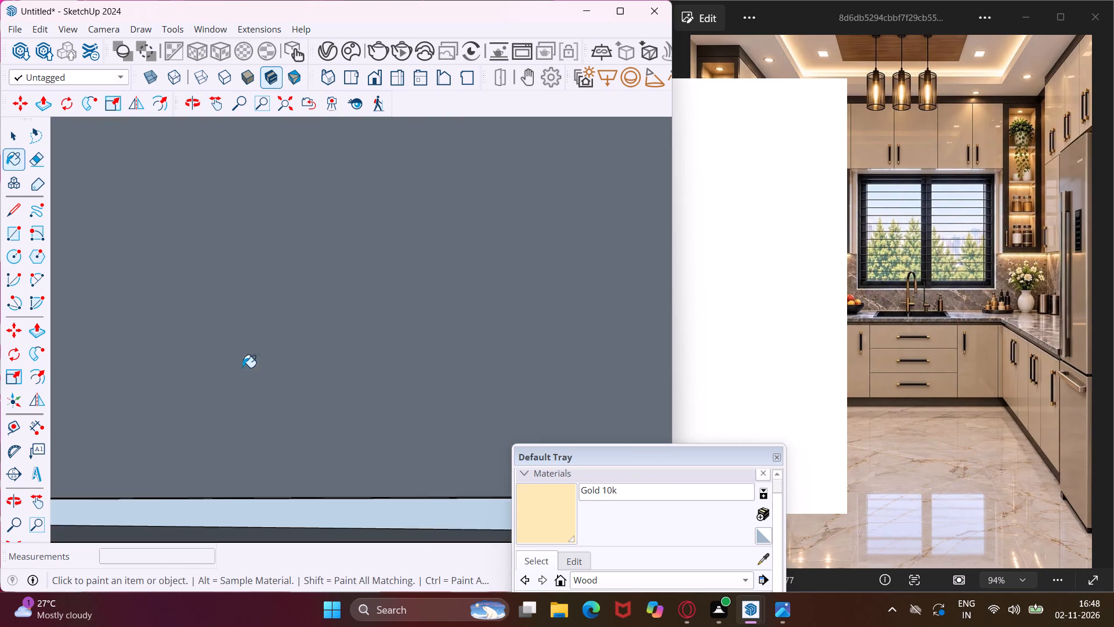
scroll(243, 367, "down", 1)
middle_click_drag(259, 377, 520, 473)
scroll(377, 395, "down", 3)
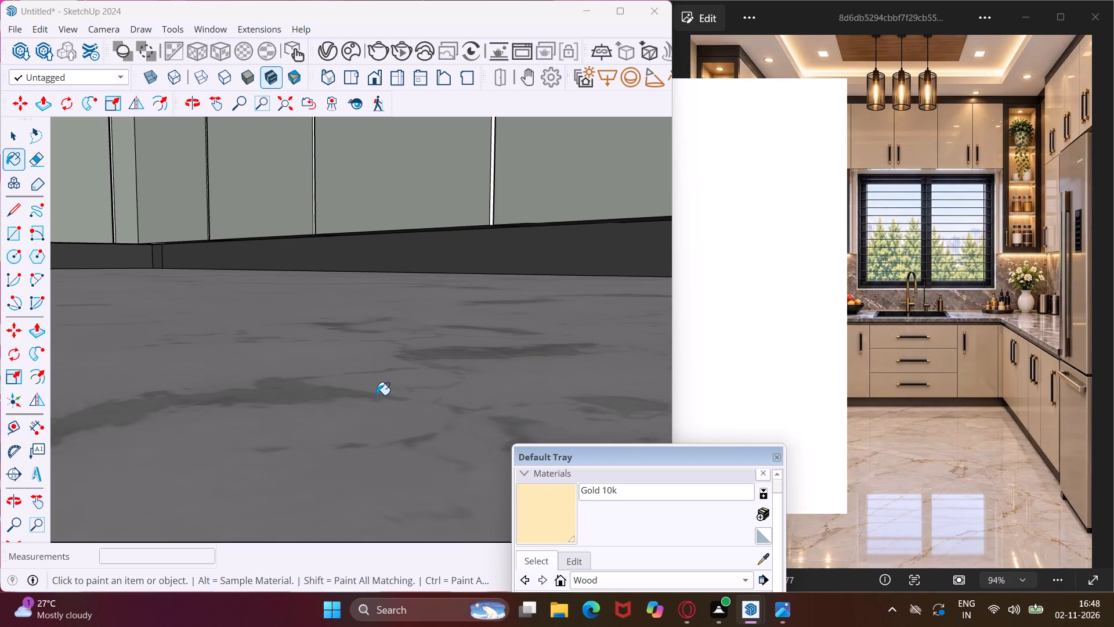
scroll(489, 193, "up", 19)
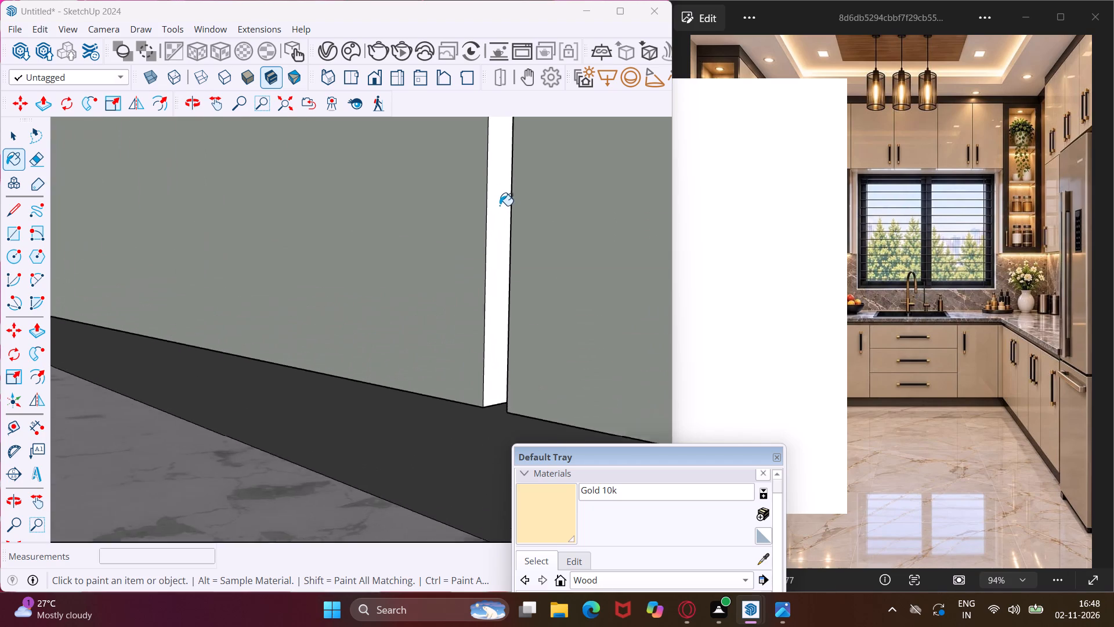
scroll(500, 206, "up", 2)
left_click(500, 206)
middle_click_drag(500, 206, 687, 245)
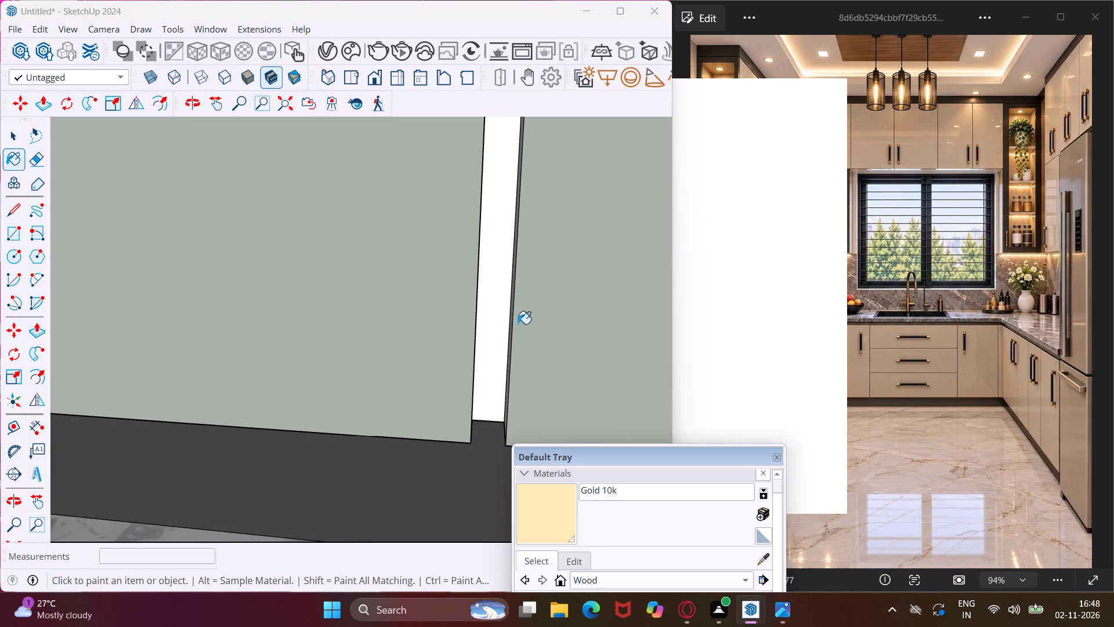
left_click(493, 328)
middle_click_drag(493, 329, 535, 336)
left_click(522, 331)
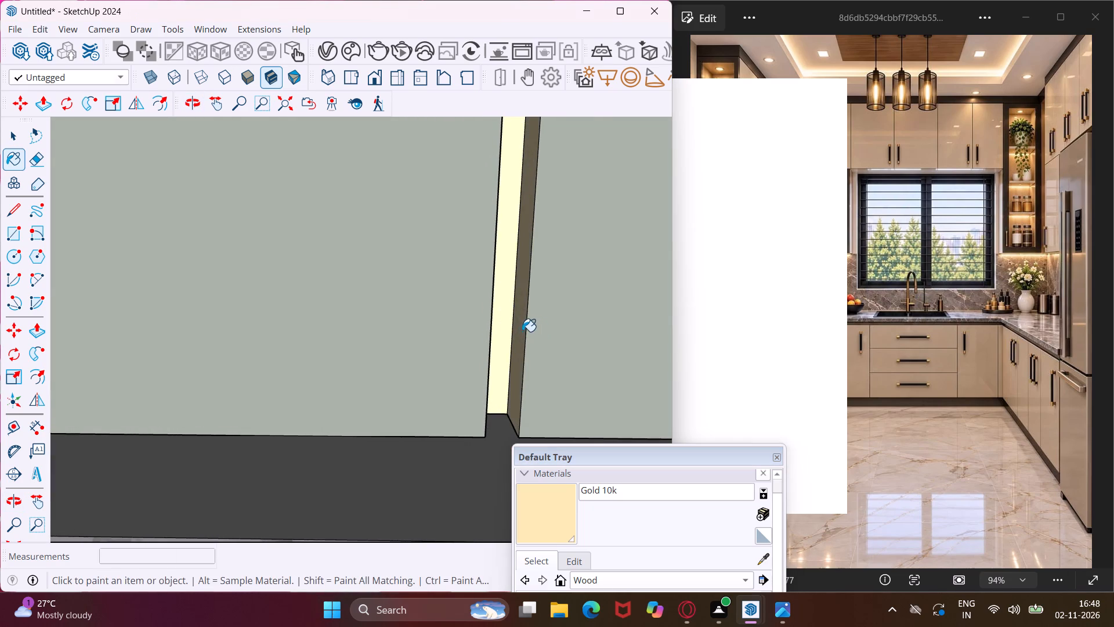
Paint the exposed white side face of the neighbouring vertical groove on the same cabinet run with Gold 10k.
scroll(513, 336, "down", 11)
scroll(469, 320, "down", 5)
middle_click_drag(397, 299, 410, 298)
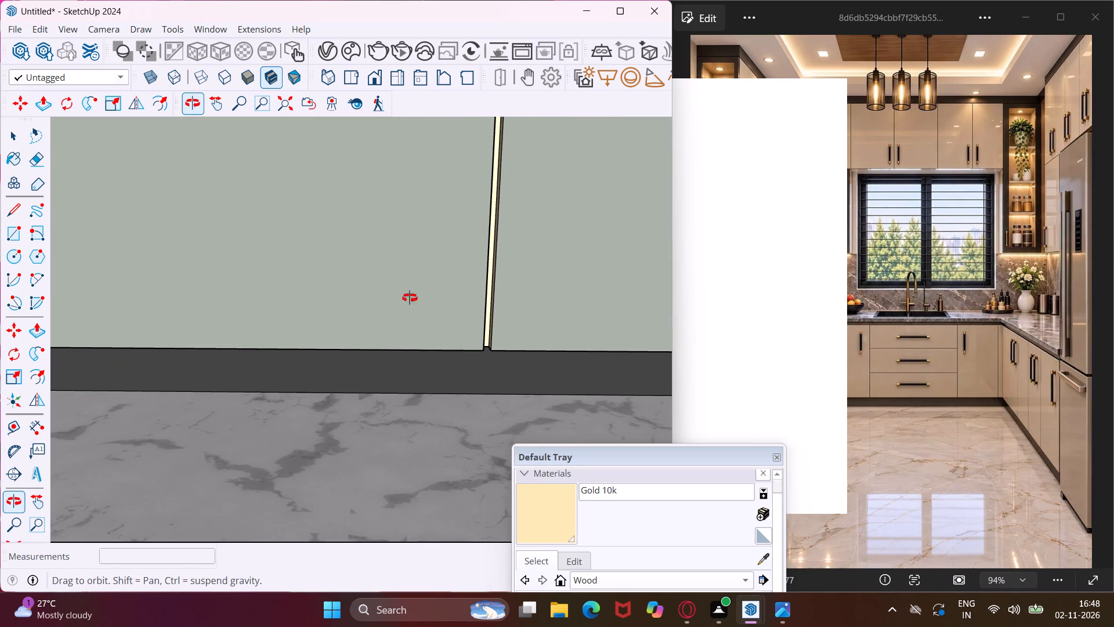
middle_click_drag(410, 298, 643, 266)
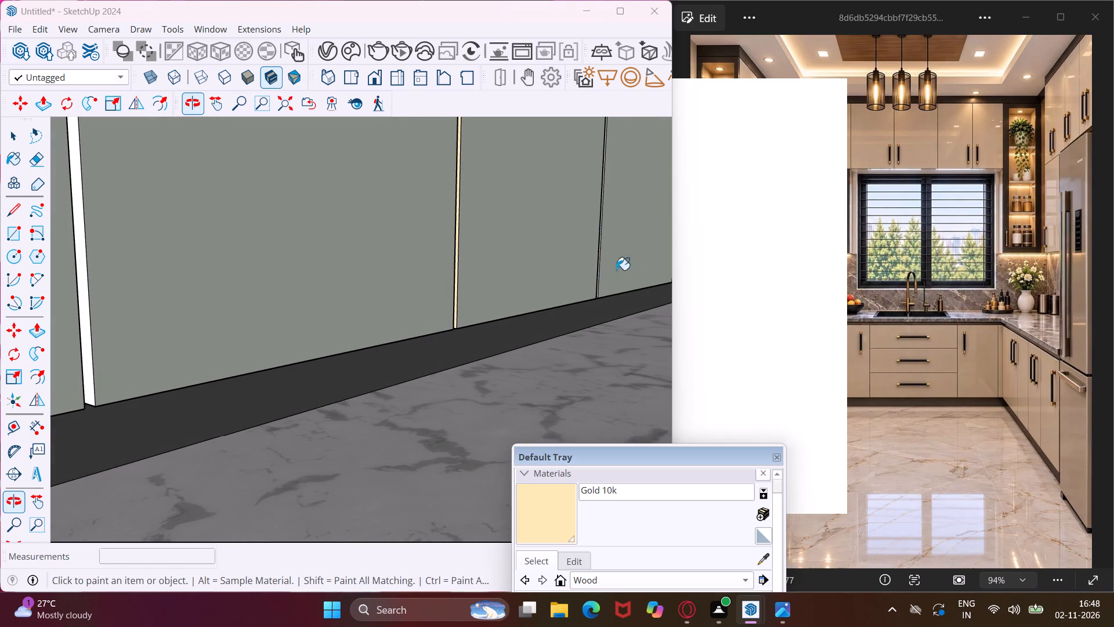
scroll(191, 308, "up", 2)
left_click(63, 386)
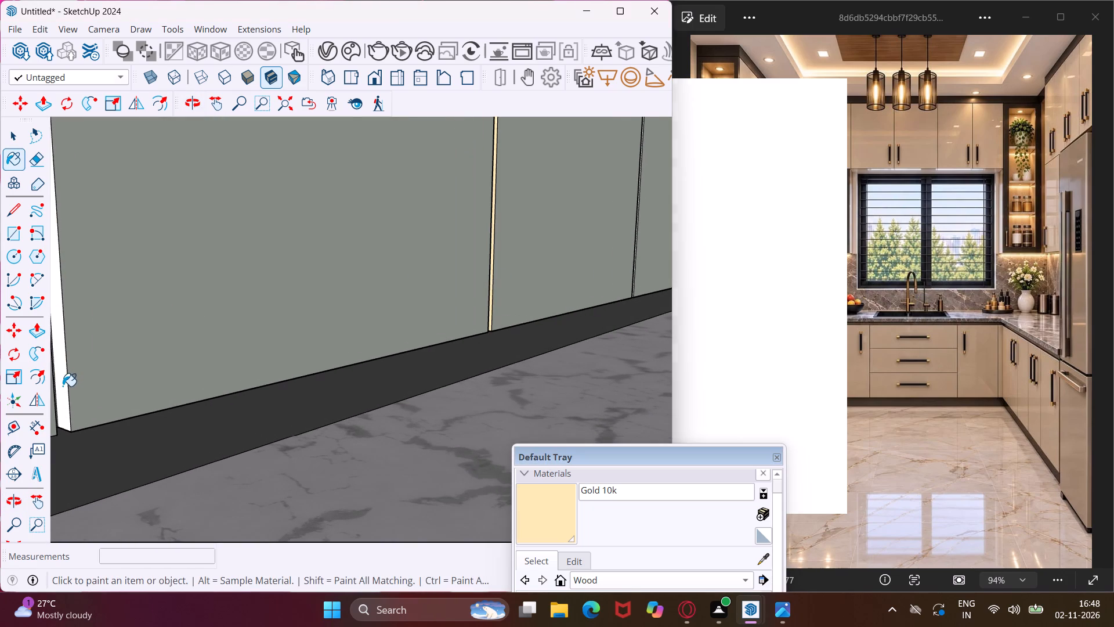
Paint the back and both side faces of the vertical groove on the other side of the finished one with Gold 10k.
scroll(626, 237, "up", 12)
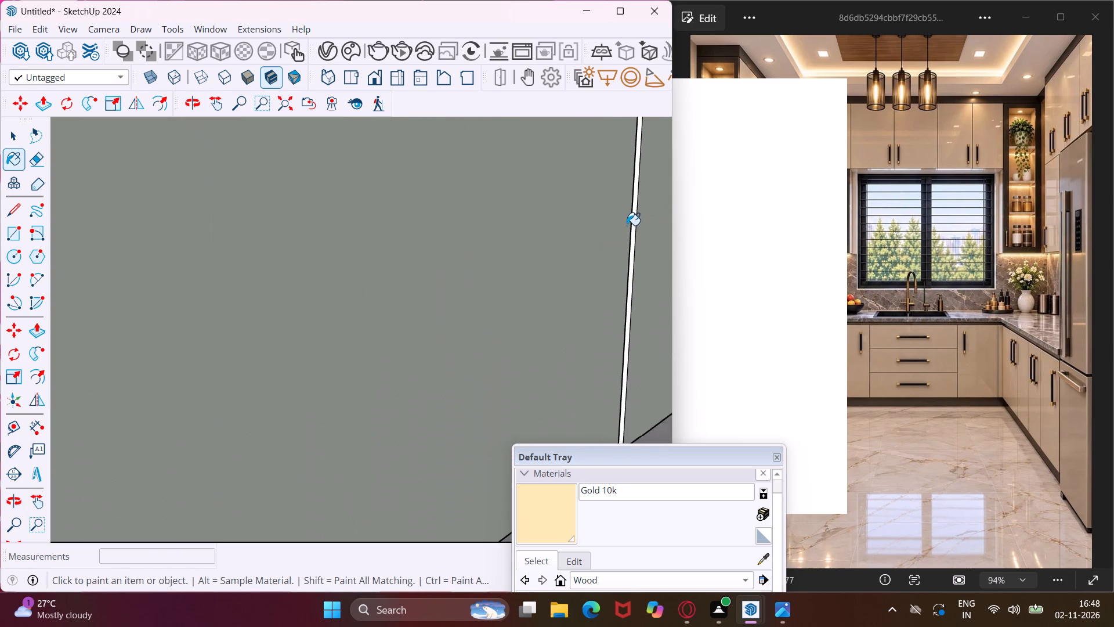
scroll(627, 225, "up", 4)
left_click(634, 228)
middle_click_drag(634, 228, 461, 234)
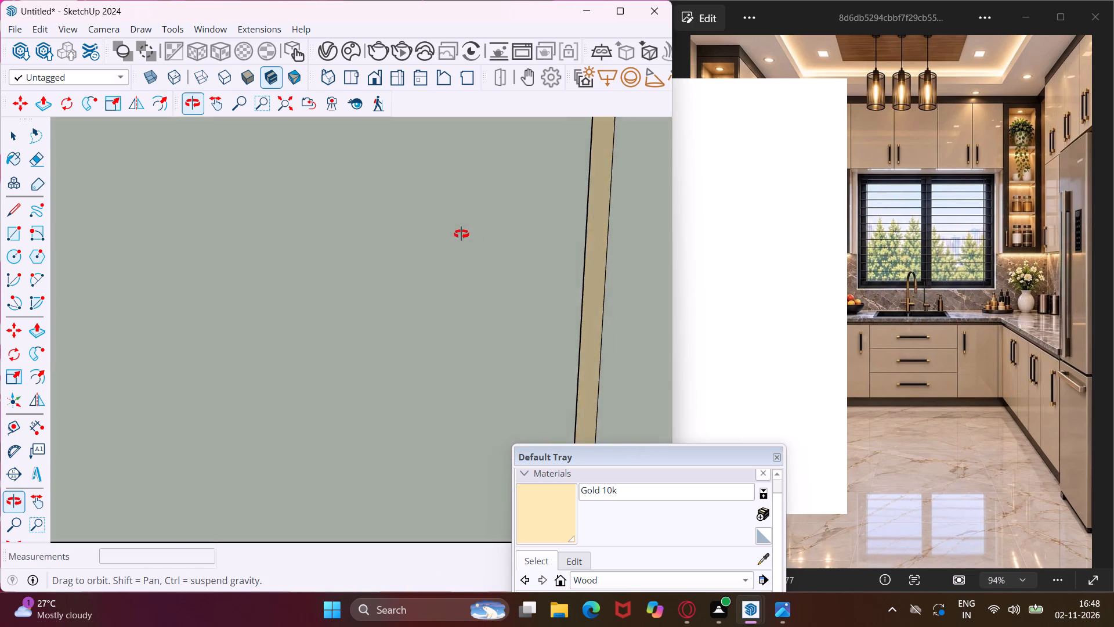
middle_click_drag(461, 234, 373, 241)
scroll(436, 266, "up", 3)
left_click(466, 270)
middle_click_drag(466, 270, 455, 270)
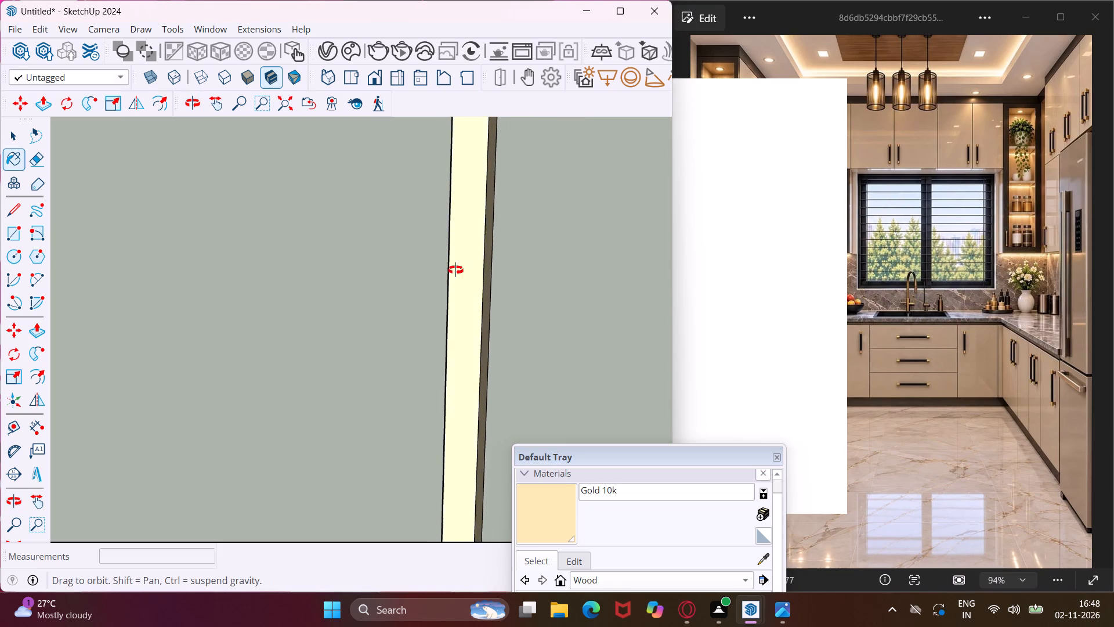
middle_click_drag(455, 270, 379, 283)
left_click(443, 293)
Paint the back and both side faces of the vertical groove between the paired door handles near the run's end with Gold 10k.
scroll(308, 283, "down", 6)
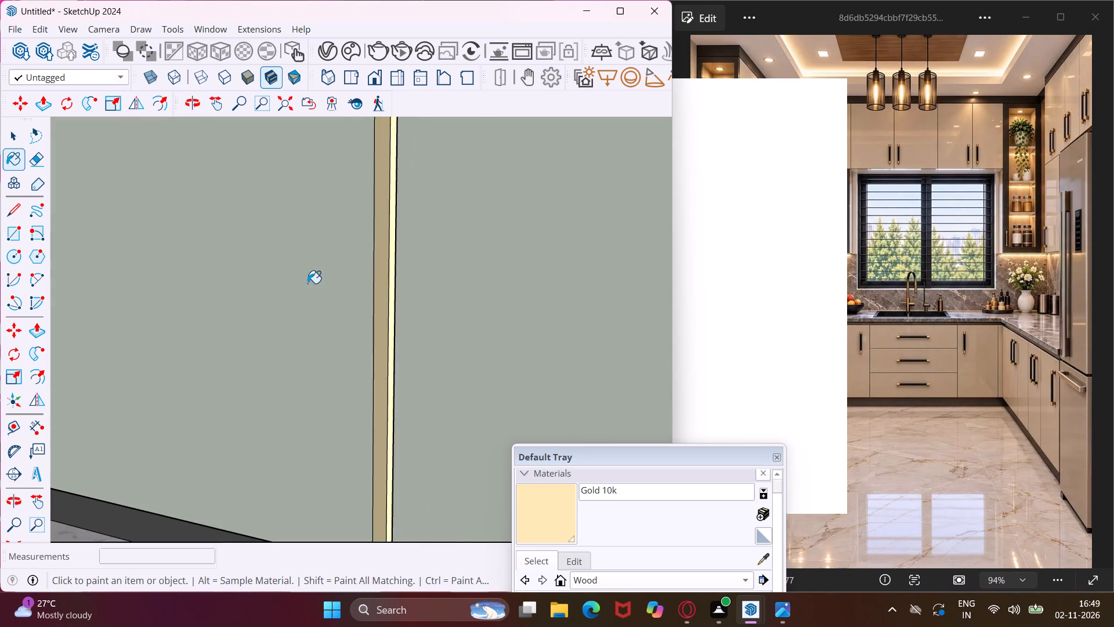
scroll(308, 283, "down", 11)
middle_click_drag(306, 283, 289, 369)
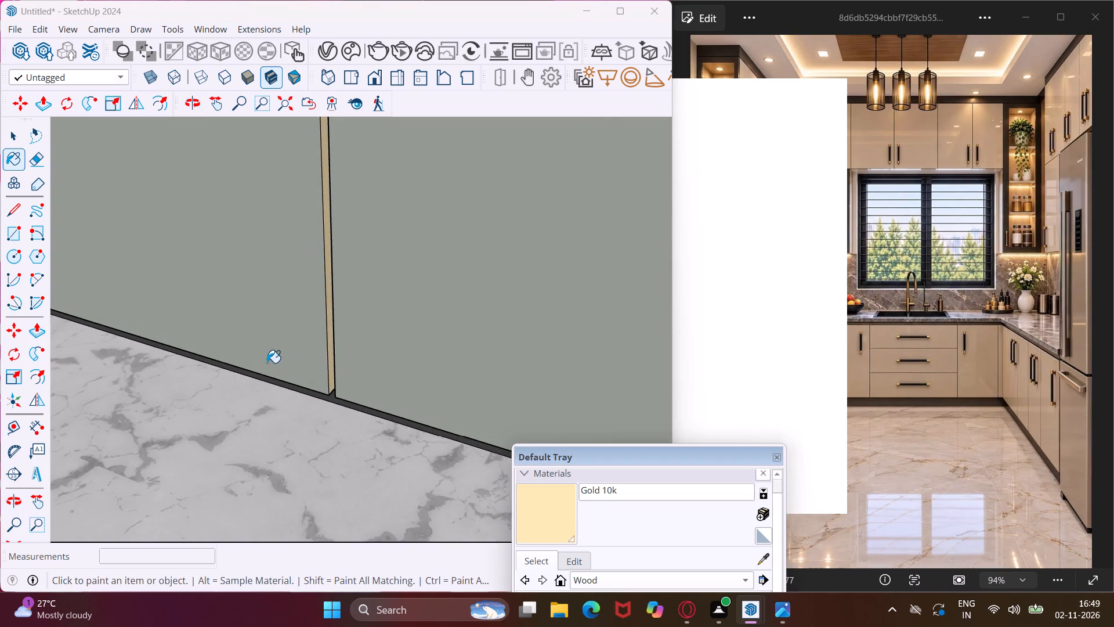
scroll(261, 363, "down", 10)
scroll(463, 246, "up", 8)
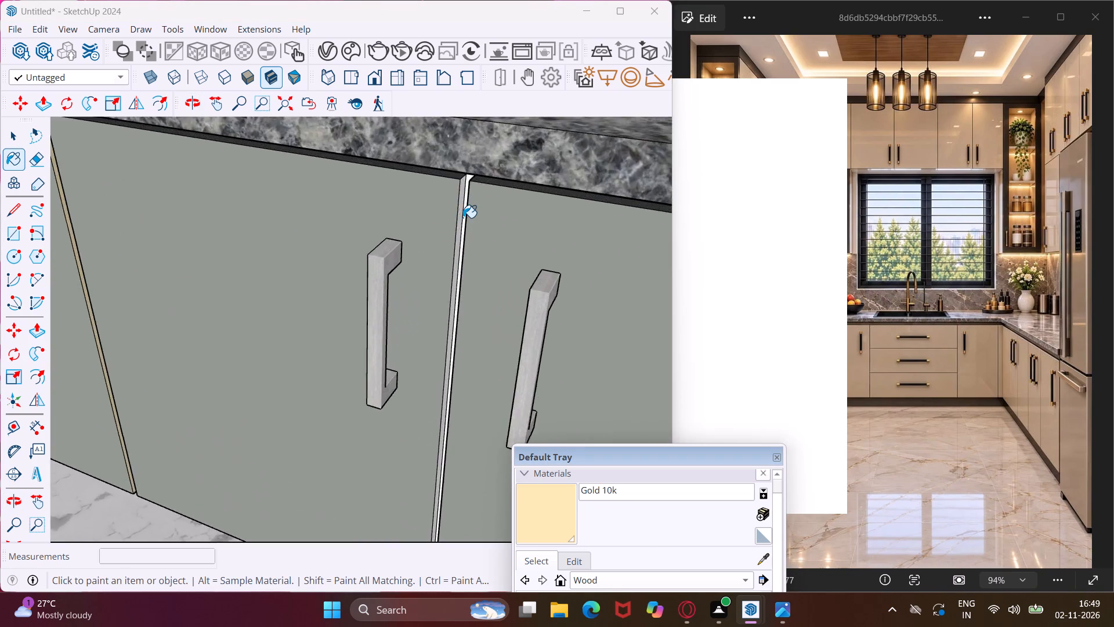
scroll(463, 218, "up", 7)
left_click(460, 194)
middle_click_drag(460, 194, 588, 194)
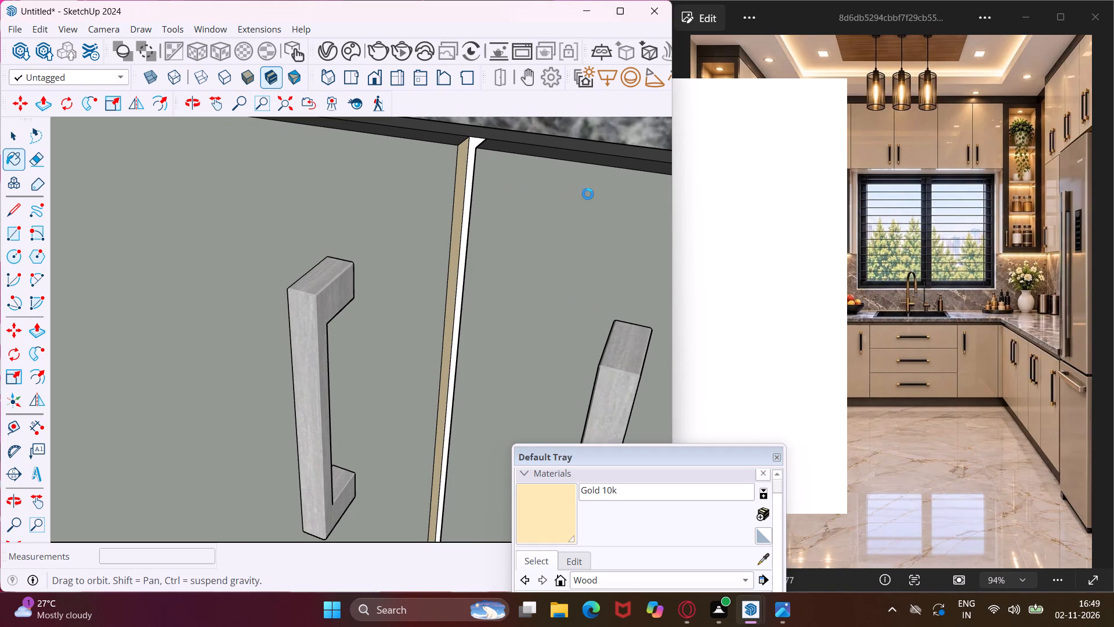
middle_click_drag(588, 194, 629, 199)
scroll(451, 159, "up", 5)
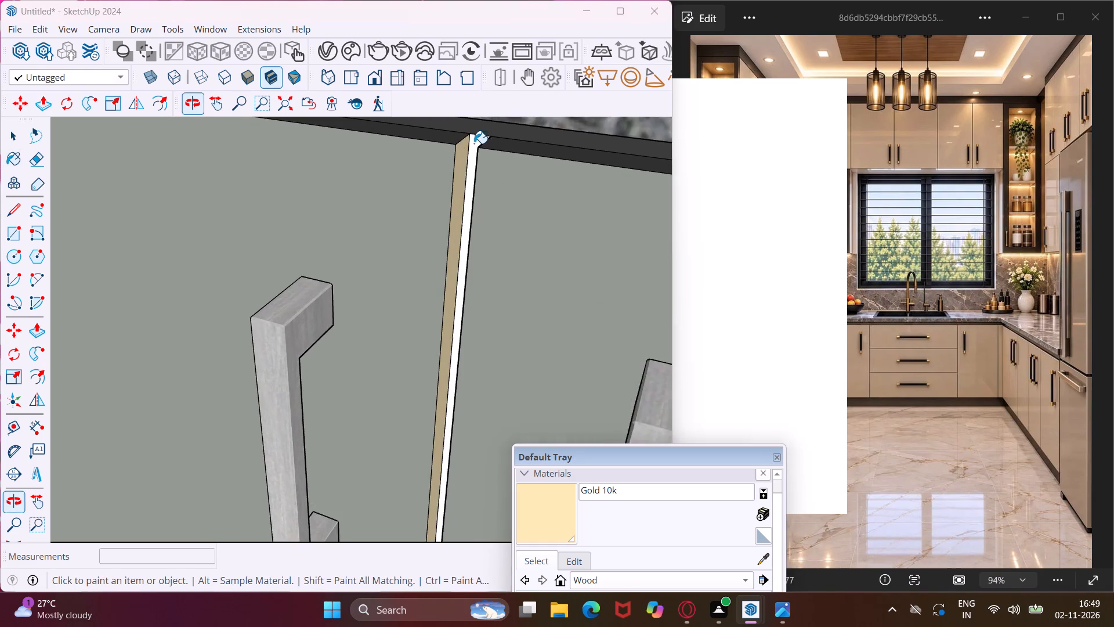
scroll(474, 143, "up", 3)
left_click(474, 143)
middle_click_drag(474, 143, 659, 152)
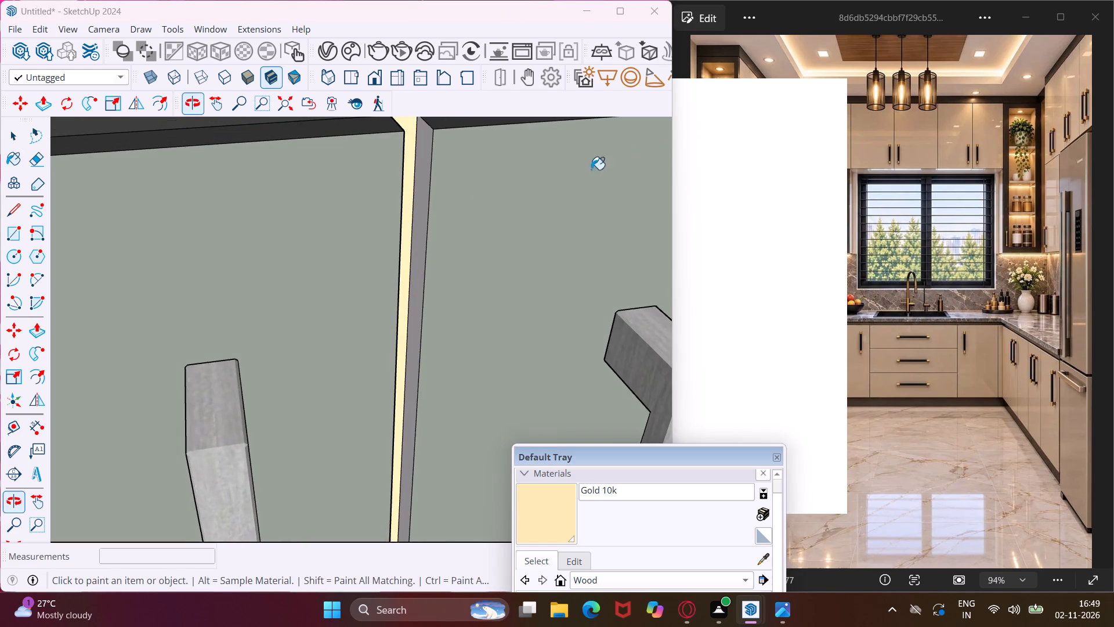
scroll(409, 225, "up", 1)
left_click(418, 230)
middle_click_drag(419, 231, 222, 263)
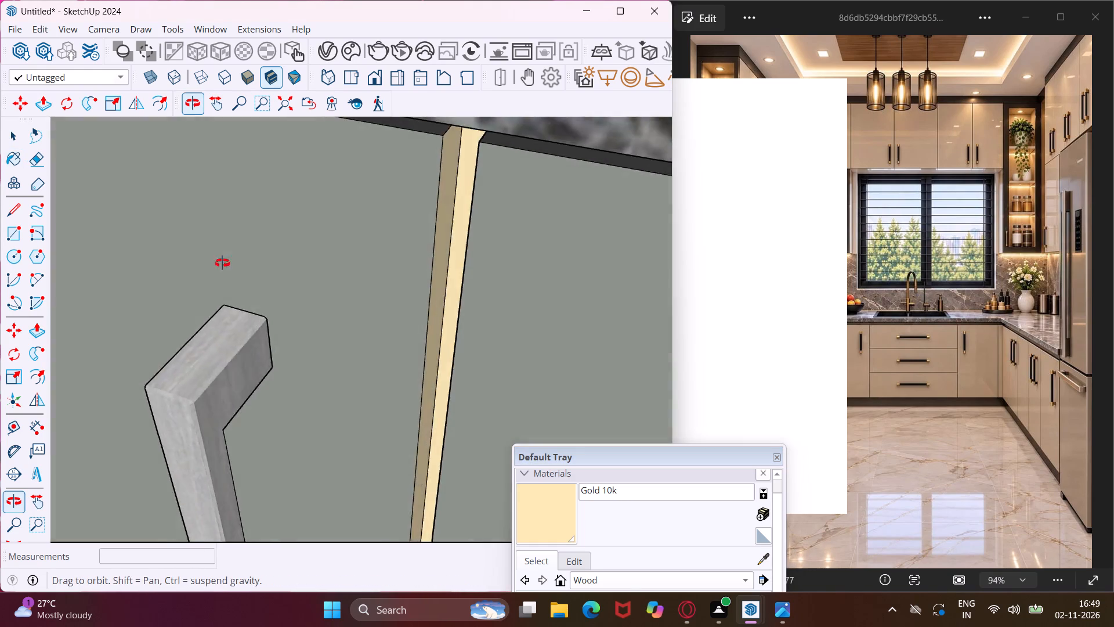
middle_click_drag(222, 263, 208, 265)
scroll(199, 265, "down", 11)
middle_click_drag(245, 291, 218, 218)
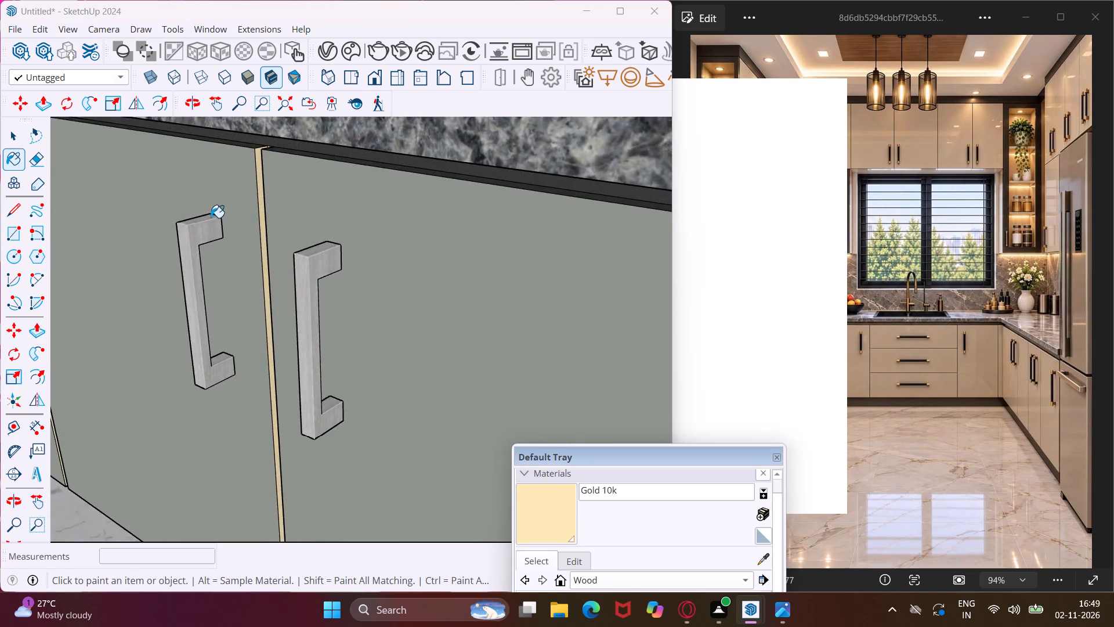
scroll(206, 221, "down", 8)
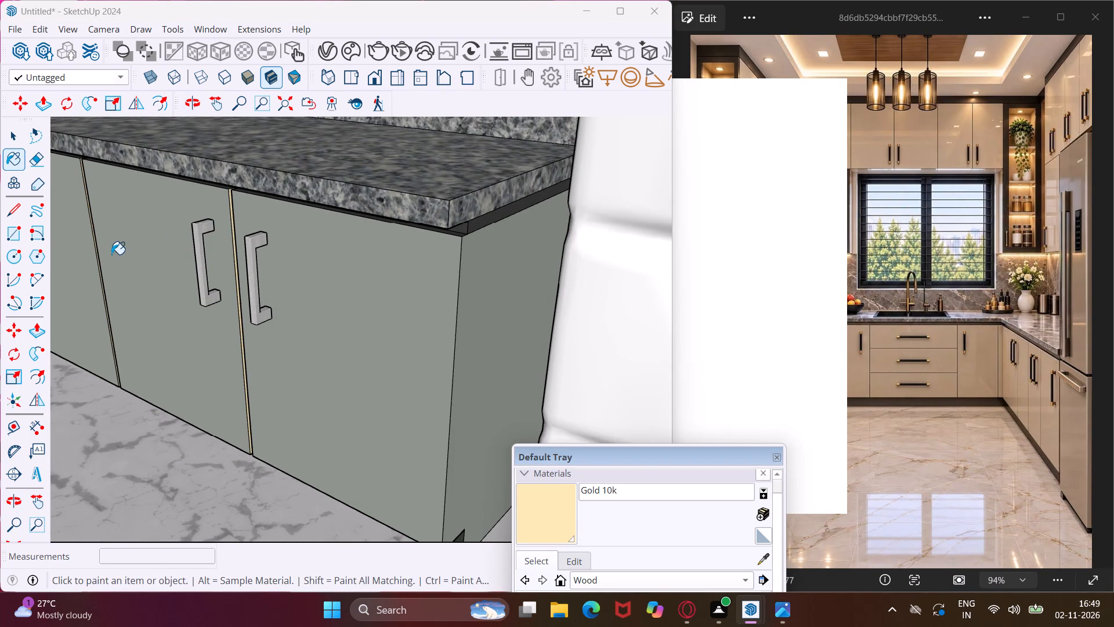
Paint the back and one side face of the groove between the two handle pairs on the side base cabinet run with Gold 10k.
left_click(212, 99)
left_click_drag(185, 185, 729, 233)
left_click_drag(261, 249, 378, 257)
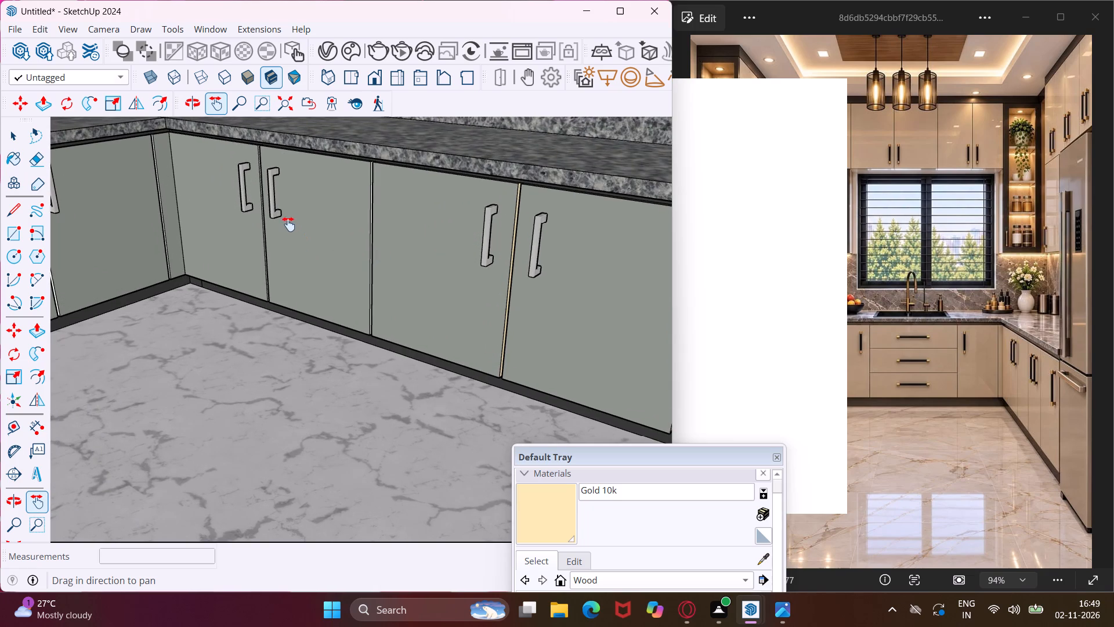
scroll(286, 218, "up", 3)
left_click(542, 507)
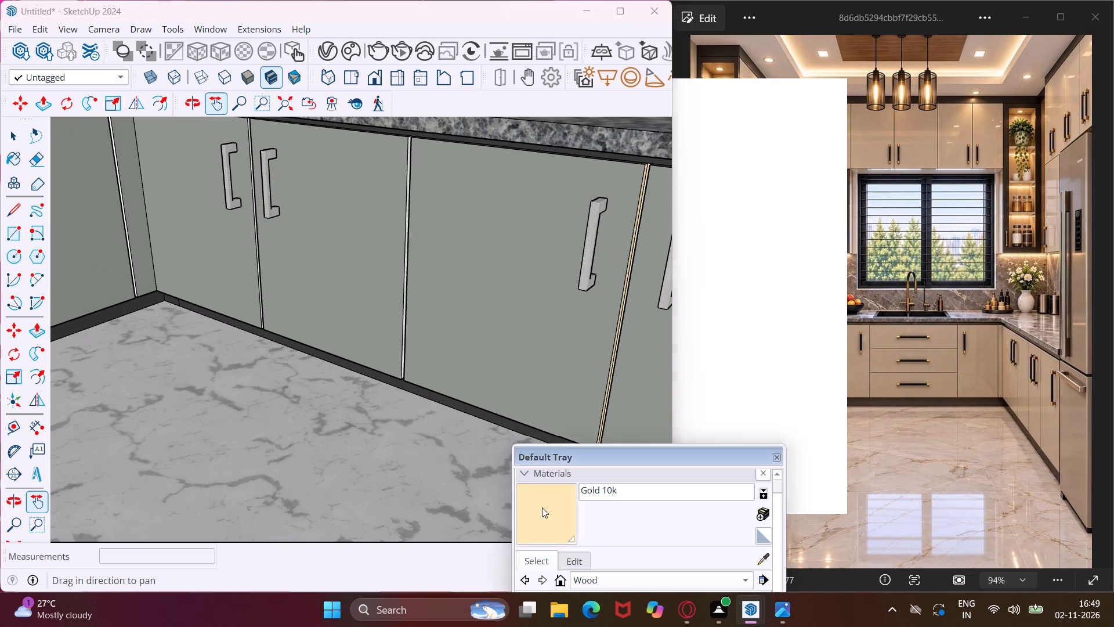
scroll(372, 170, "up", 16)
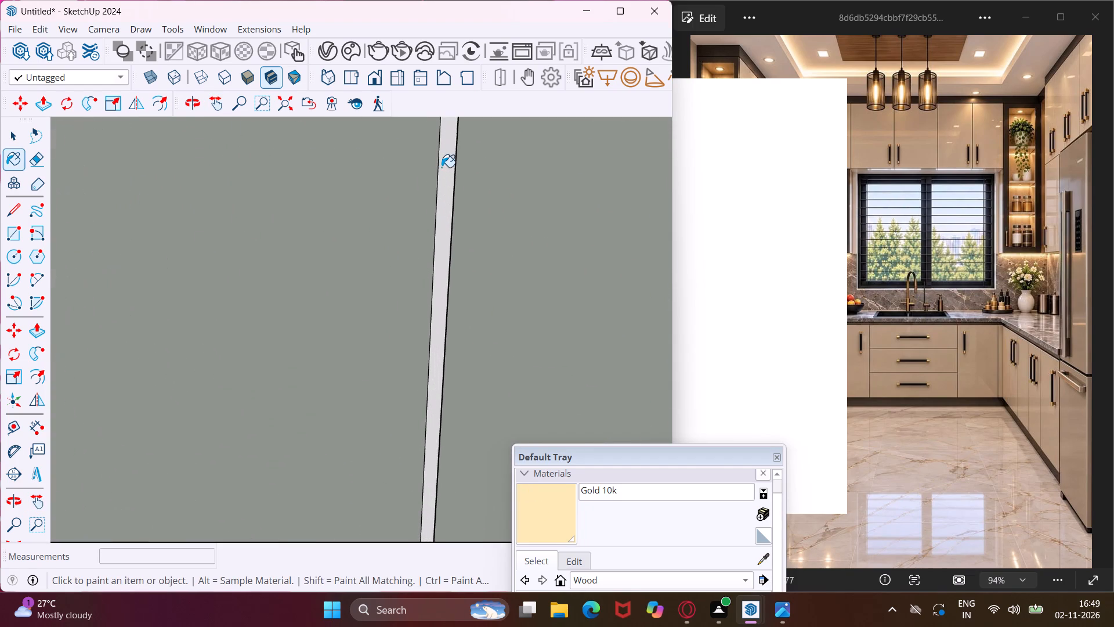
left_click(443, 167)
middle_click_drag(444, 167, 645, 193)
scroll(407, 225, "up", 1)
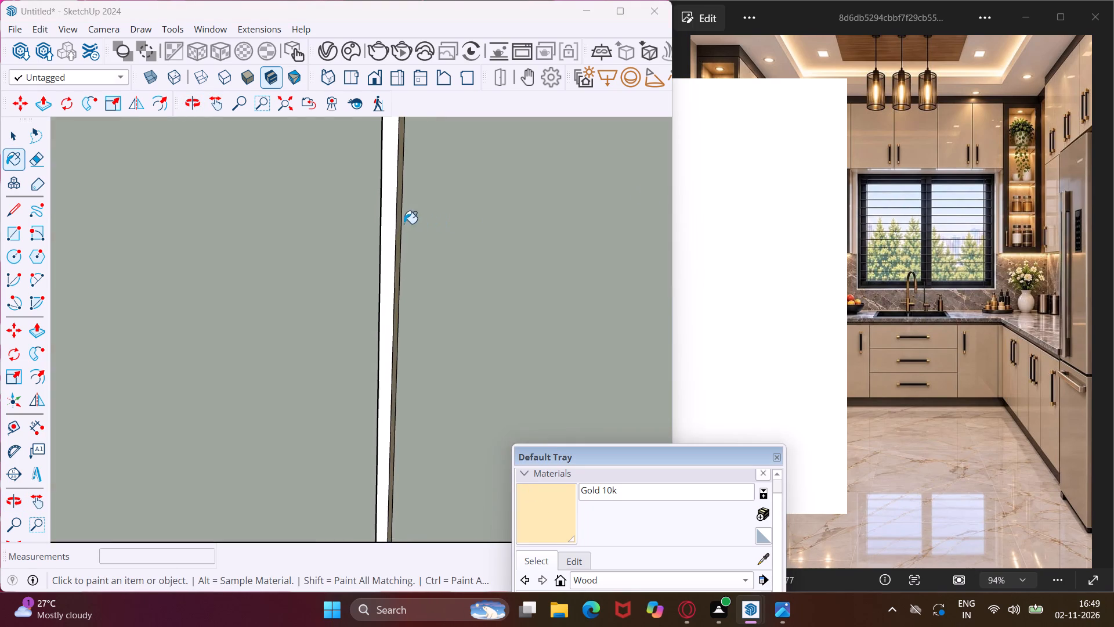
scroll(404, 224, "up", 1)
left_click(388, 211)
Paint the back and both side faces of the groove between the paired door handles nearest the cabinet corner with Gold 10k.
middle_click_drag(394, 211, 382, 257)
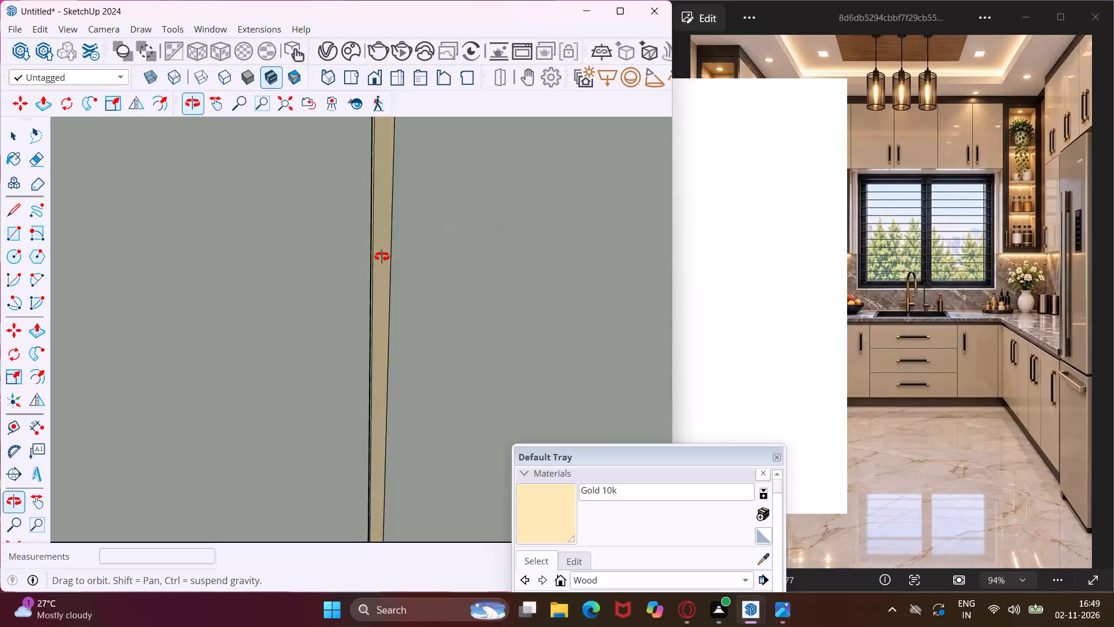
middle_click_drag(382, 257, 200, 286)
scroll(200, 286, "up", 1)
scroll(200, 286, "down", 13)
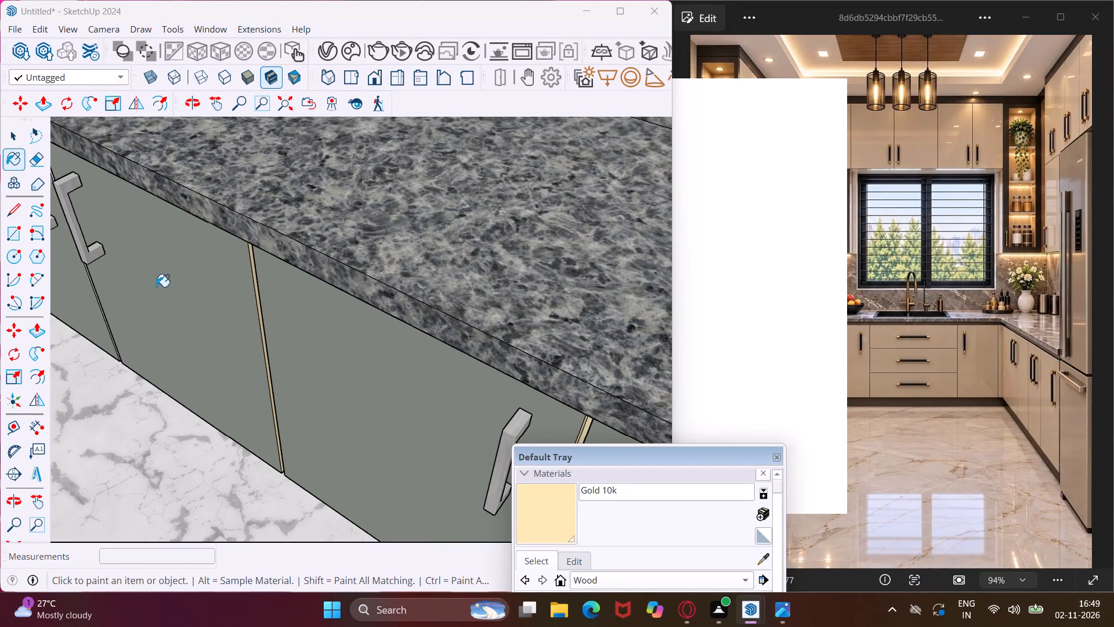
scroll(81, 277, "up", 20)
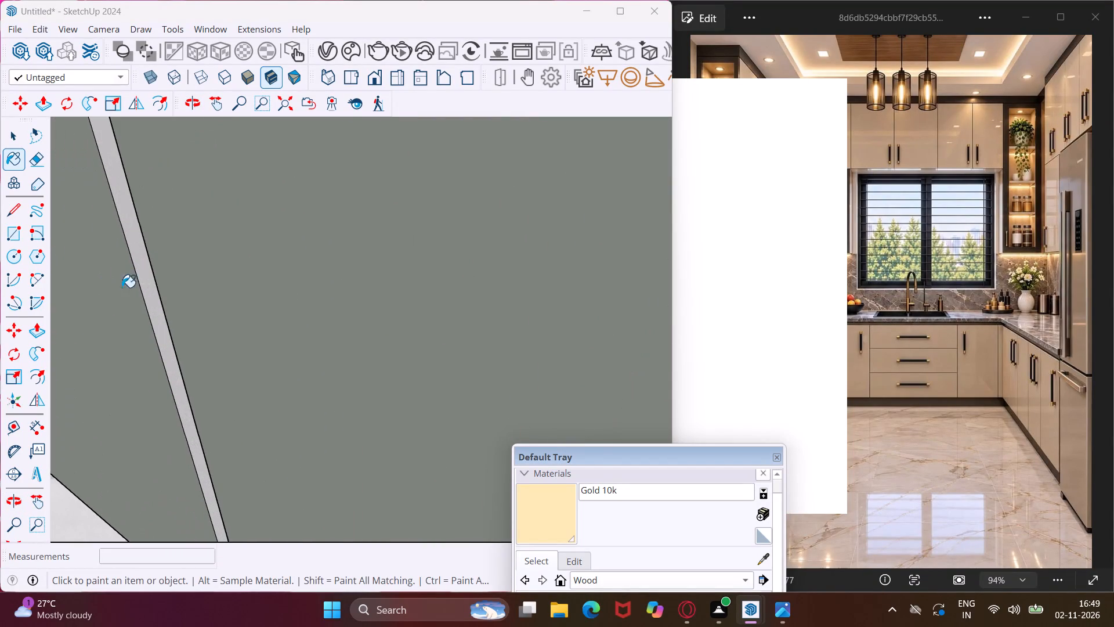
left_click(142, 276)
middle_click_drag(142, 276, 377, 242)
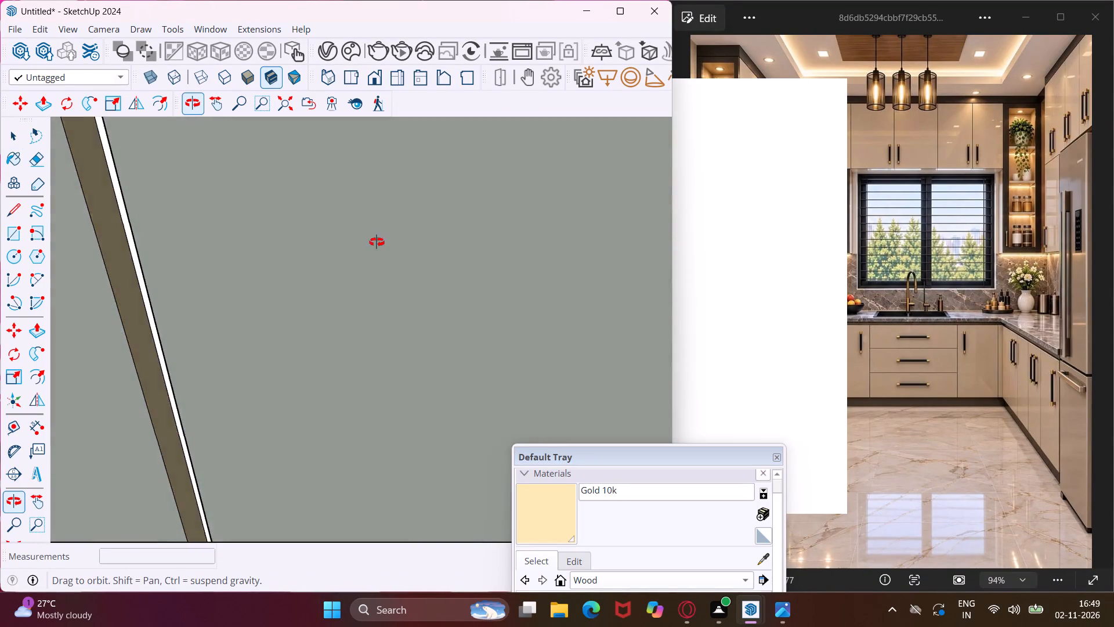
middle_click_drag(377, 242, 470, 237)
left_click(149, 316)
left_click(164, 304)
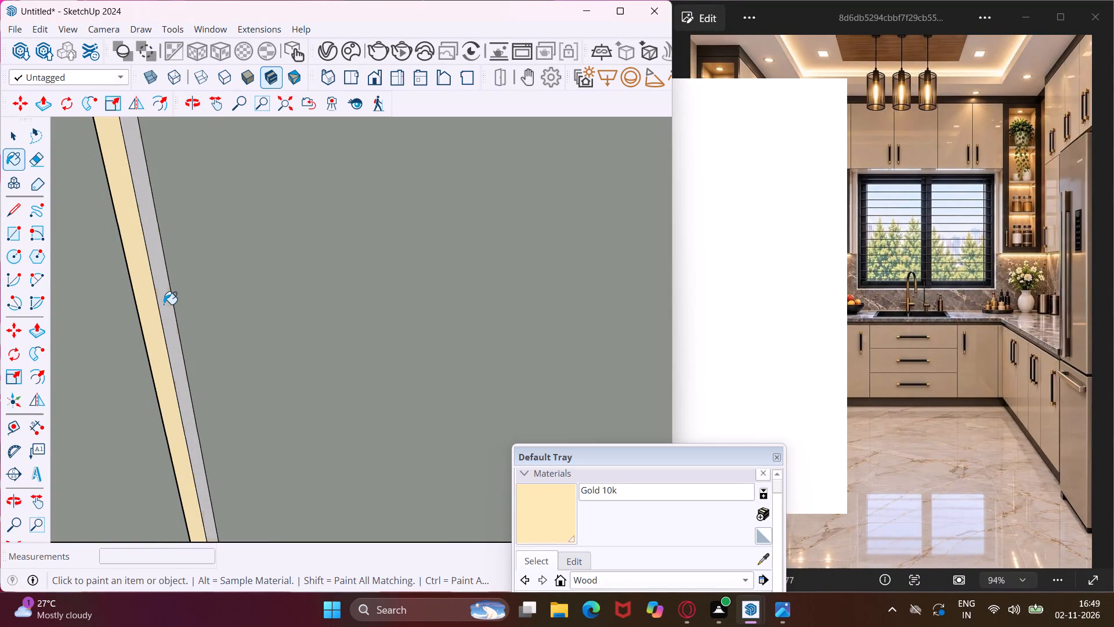
Paint the back and both side faces of the vertical groove beside the inner corner on the sink base cabinet run with Gold 10k.
scroll(180, 283, "down", 5)
middle_click_drag(244, 264, 0, 343)
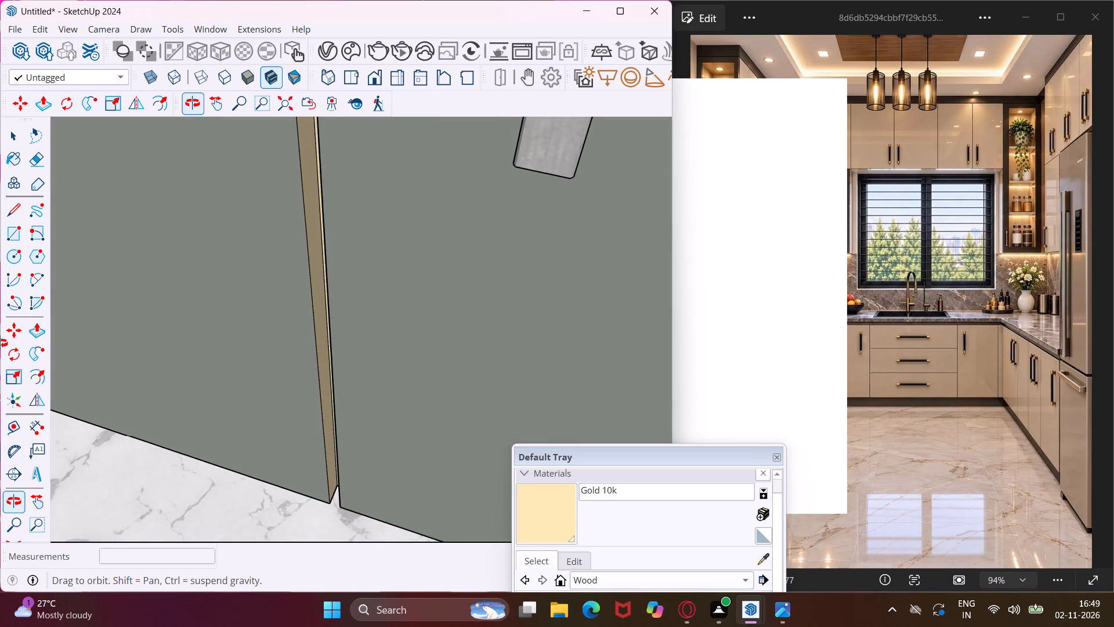
middle_click_drag(0, 343, 0, 337)
scroll(208, 347, "down", 16)
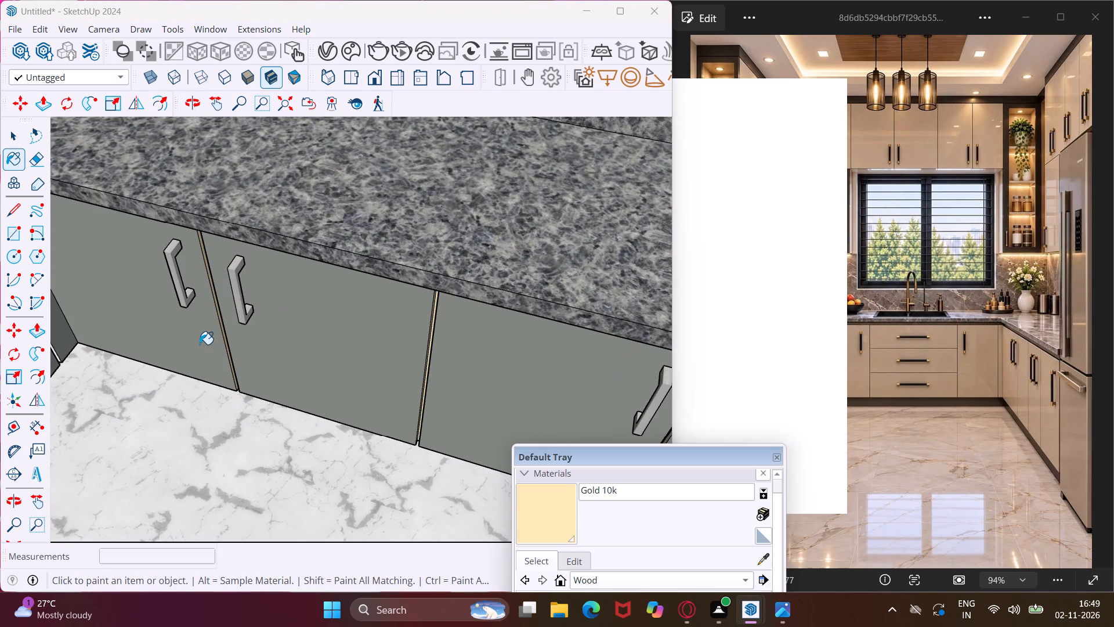
middle_click_drag(200, 344, 52, 233)
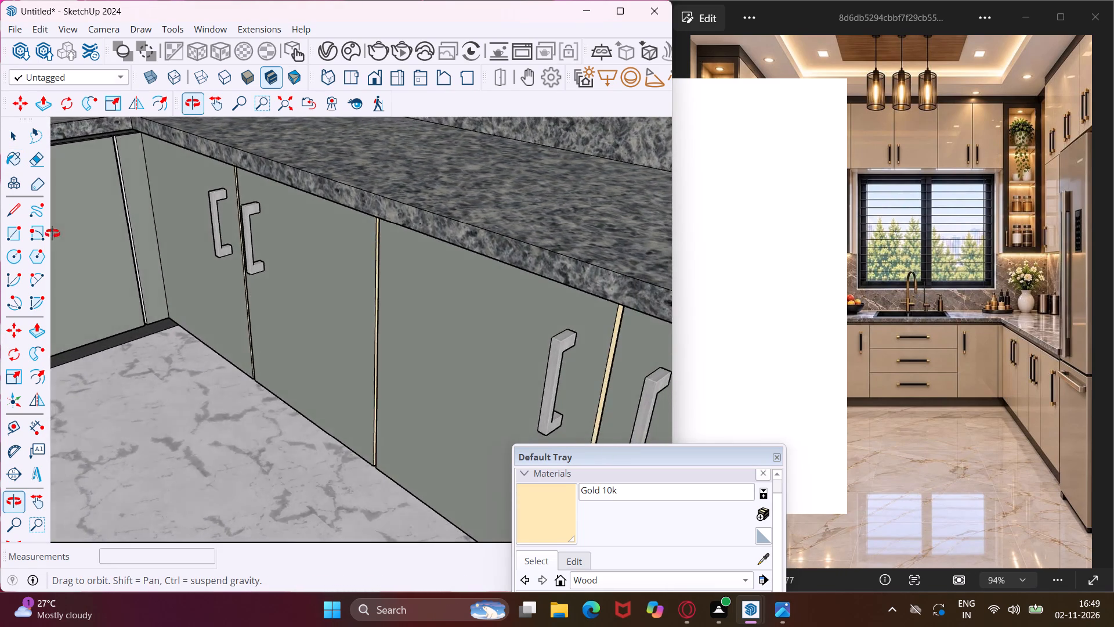
middle_click_drag(52, 233, 6, 222)
scroll(129, 147, "up", 3)
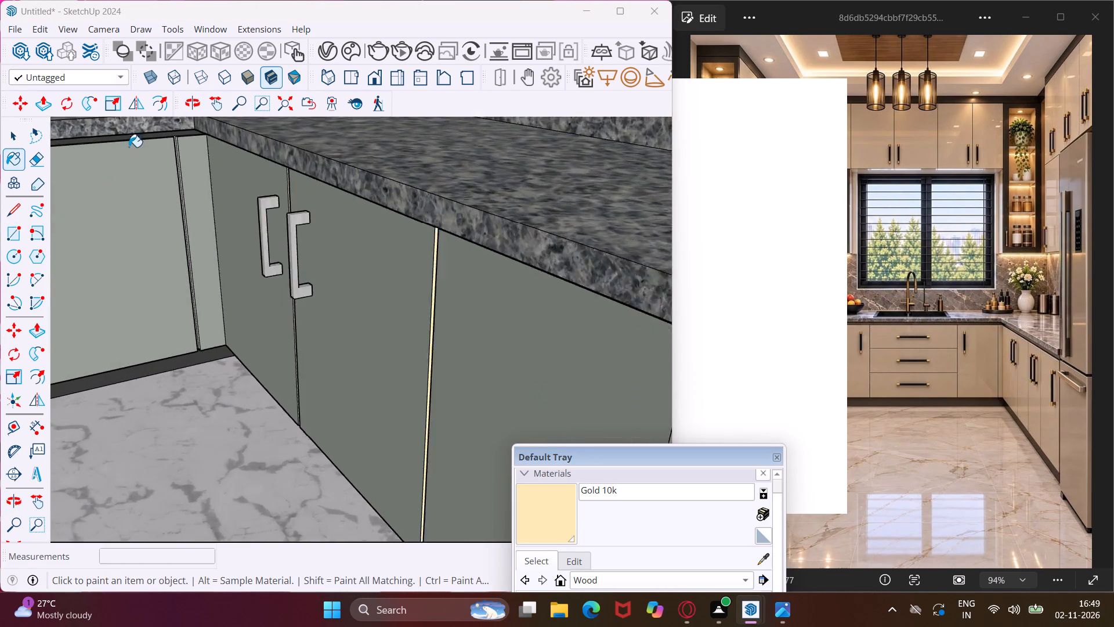
scroll(129, 147, "up", 7)
scroll(220, 133, "up", 11)
left_click(225, 132)
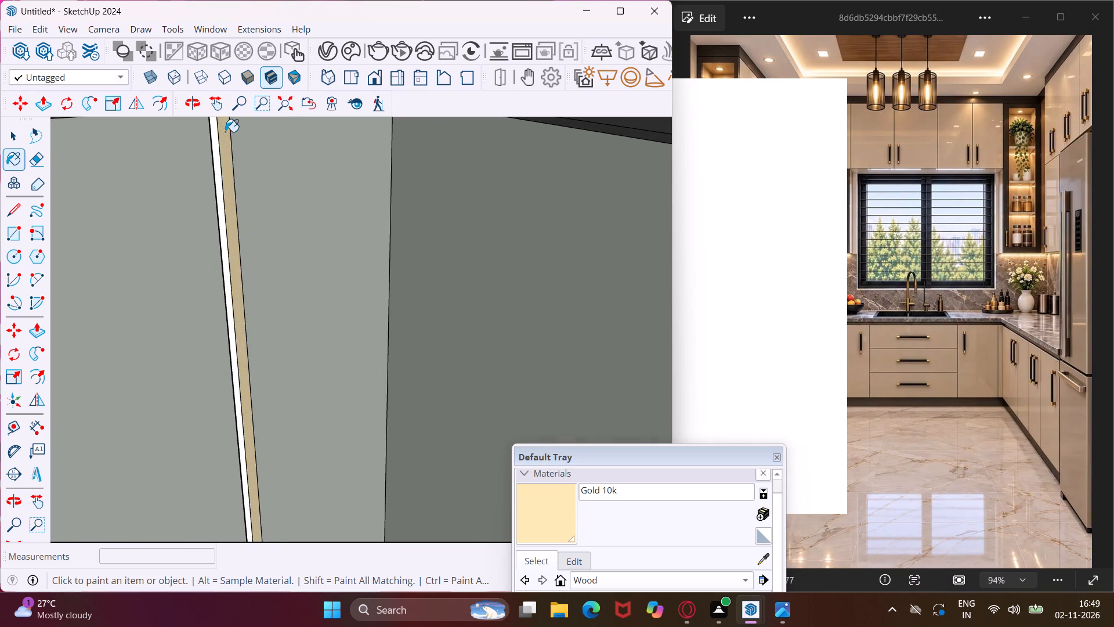
middle_click_drag(218, 154, 182, 164)
scroll(223, 168, "up", 3)
left_click(223, 168)
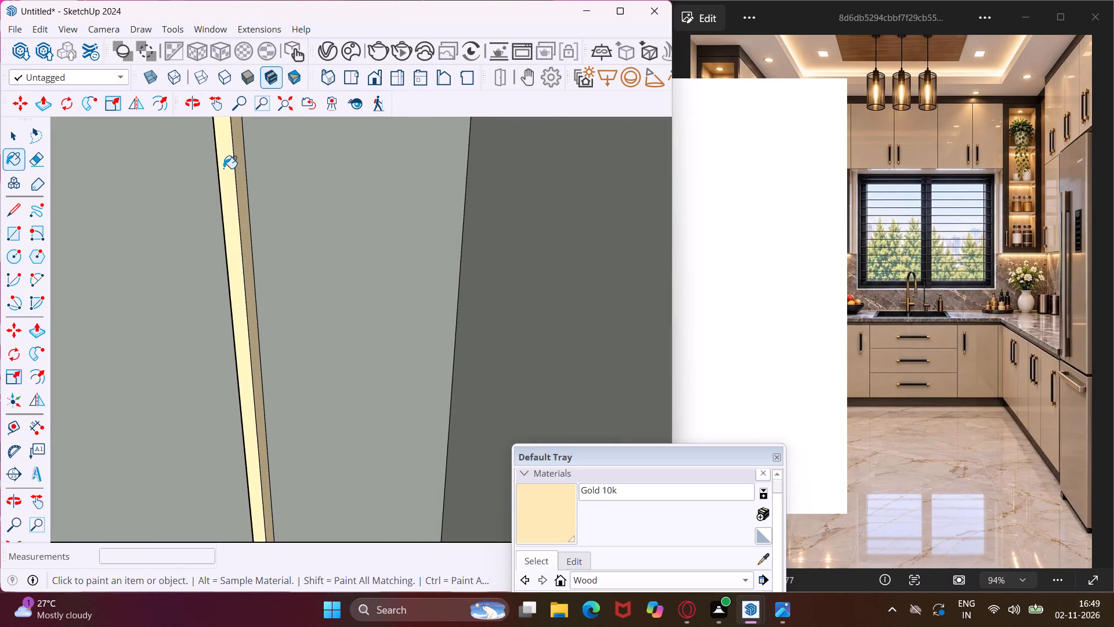
middle_click_drag(223, 170, 135, 183)
scroll(241, 181, "up", 7)
left_click(230, 185)
Paint the back and the upper and middle side faces of the vertical groove between the drawers and single door with Gold 10k.
middle_click_drag(230, 185, 296, 207)
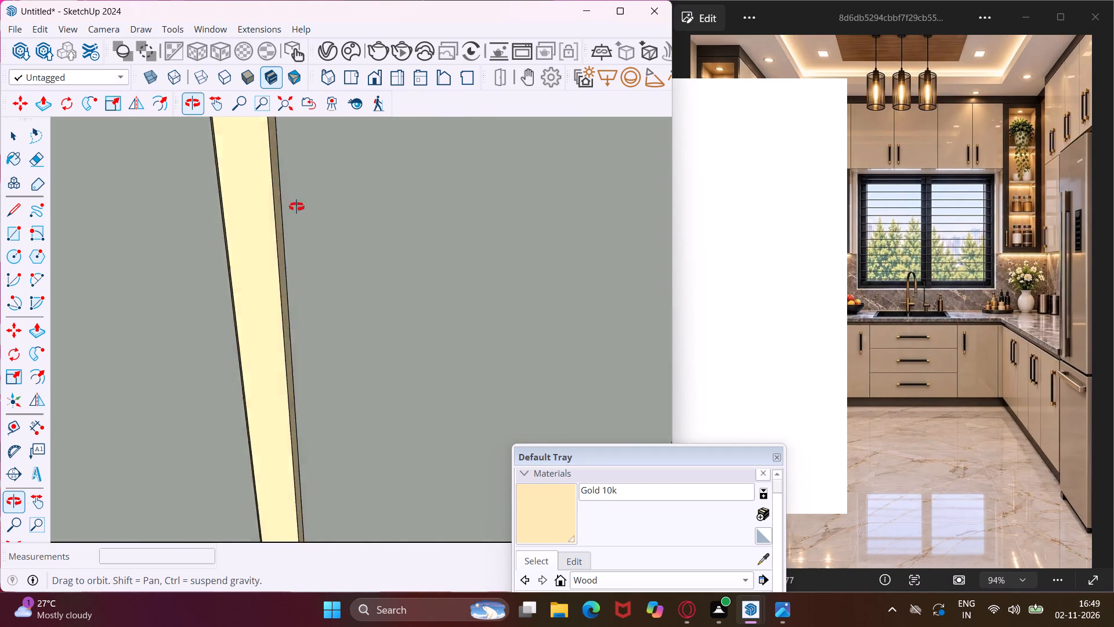
middle_click_drag(296, 207, 363, 209)
scroll(363, 209, "down", 18)
scroll(346, 212, "down", 6)
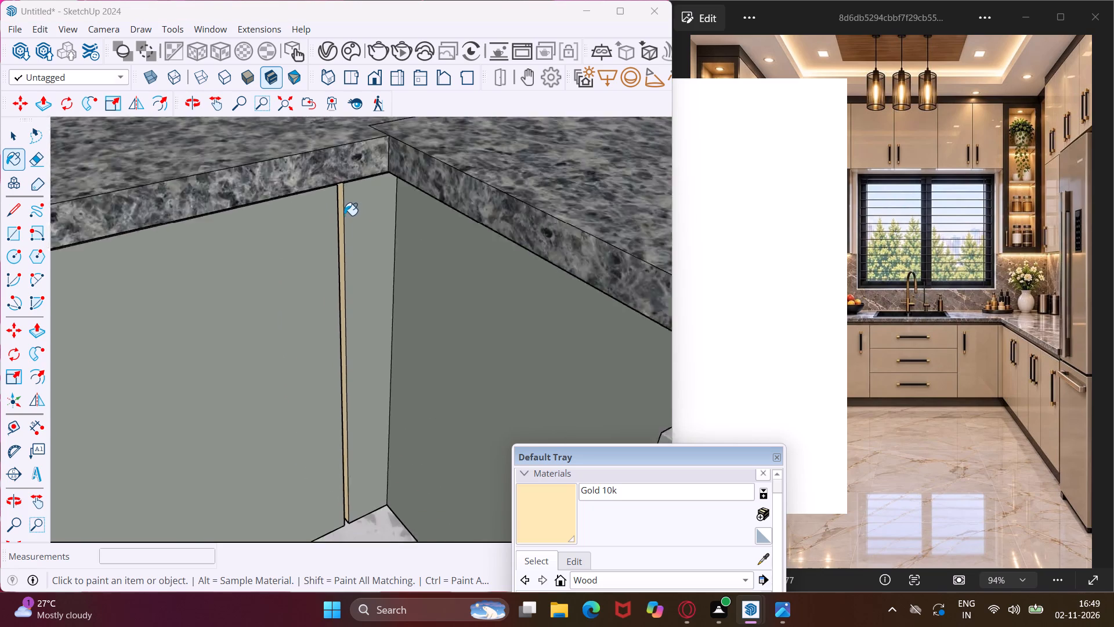
scroll(342, 215, "down", 11)
scroll(207, 275, "up", 5)
scroll(207, 266, "up", 19)
left_click(276, 267)
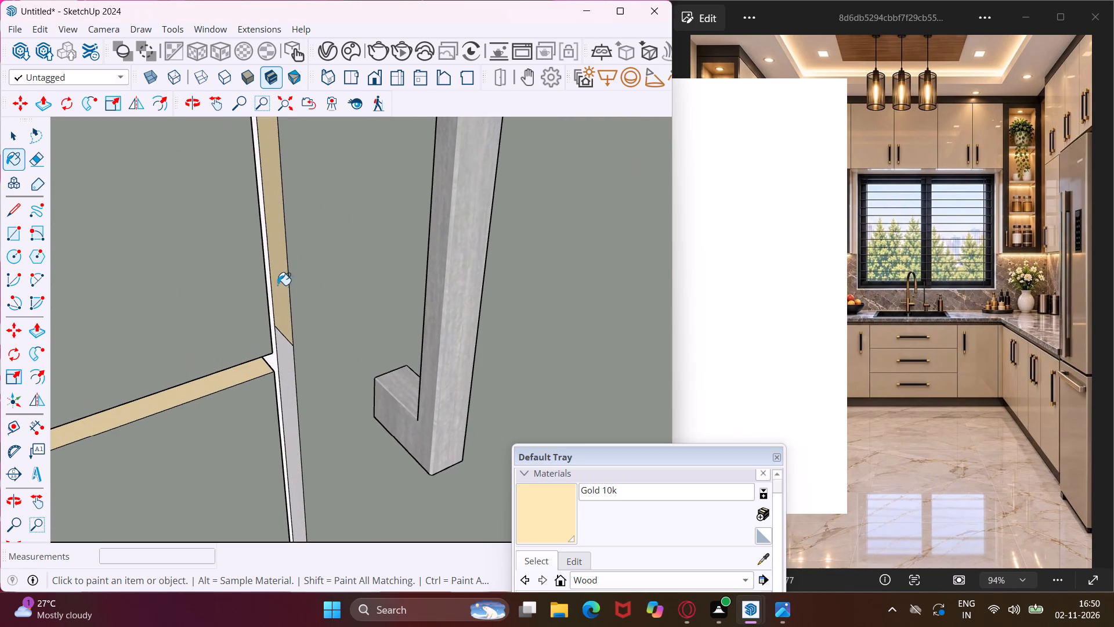
left_click(281, 345)
middle_click_drag(273, 319, 204, 310)
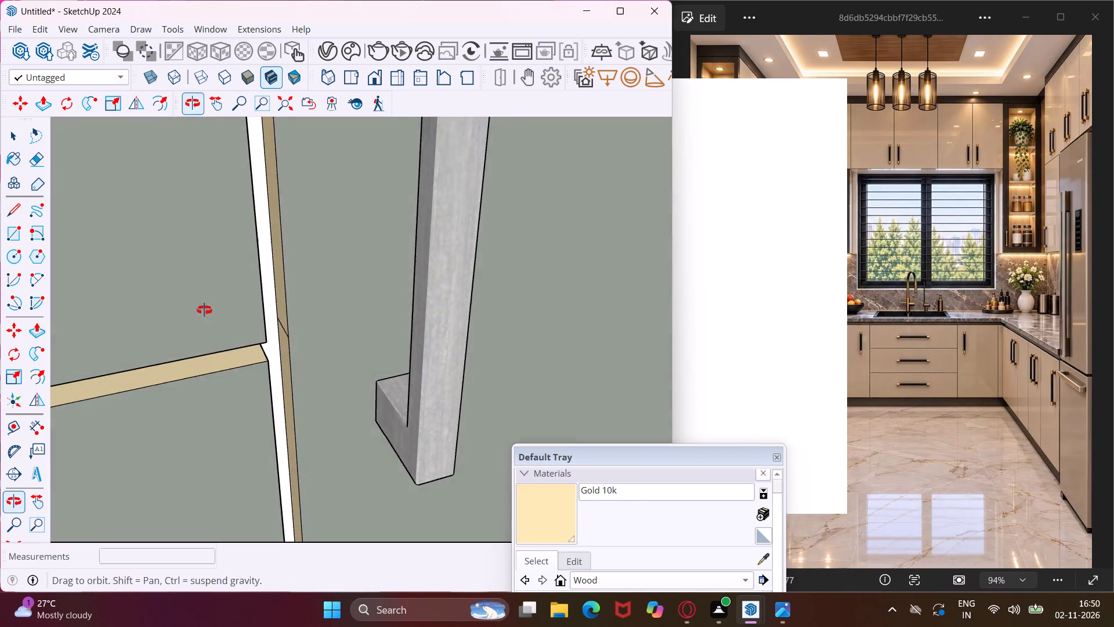
middle_click_drag(204, 310, 190, 310)
scroll(190, 310, "up", 1)
scroll(259, 313, "up", 3)
left_click(284, 306)
middle_click_drag(283, 305, 201, 305)
scroll(240, 297, "up", 6)
left_click(279, 279)
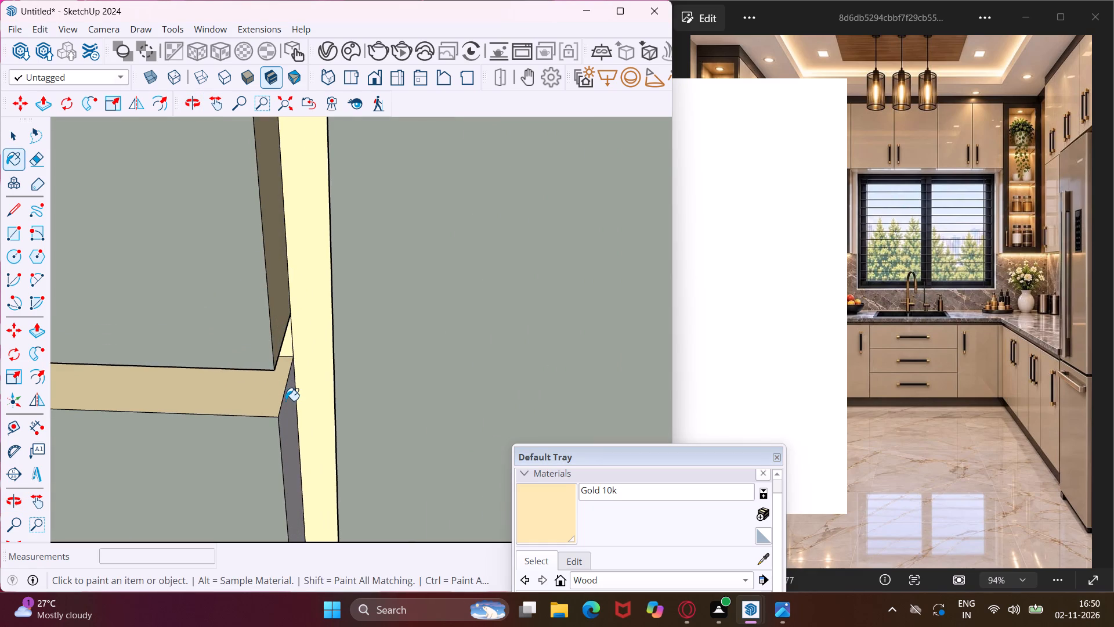
left_click(285, 401)
Paint both side faces of the same groove beside the bottom drawer with Gold 10k.
middle_click_drag(293, 391, 385, 366)
scroll(325, 289, "down", 6)
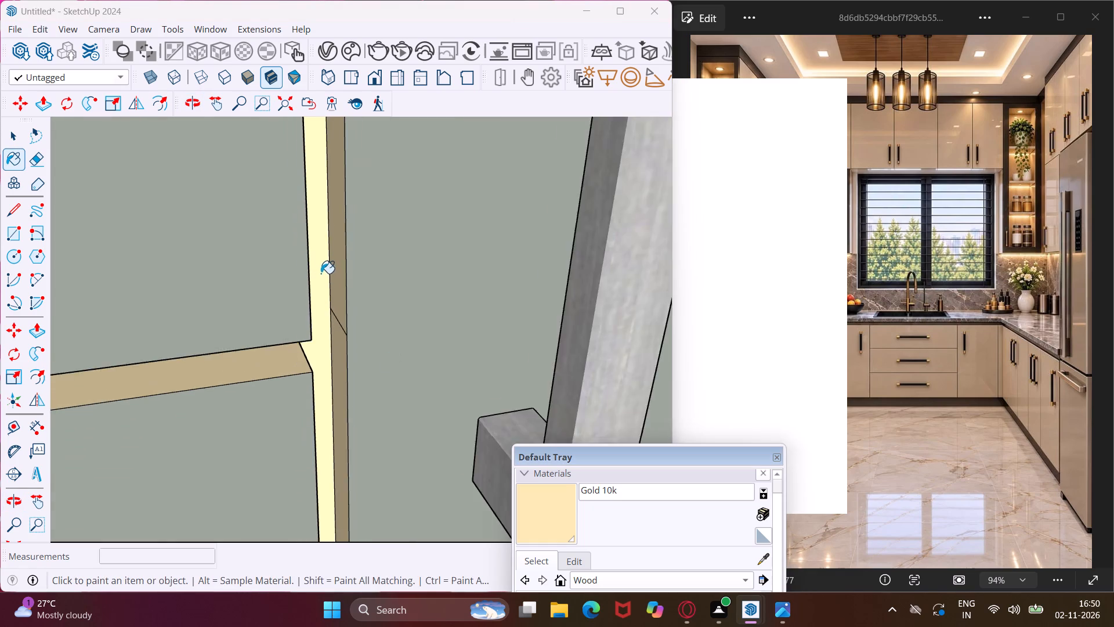
scroll(317, 265, "down", 18)
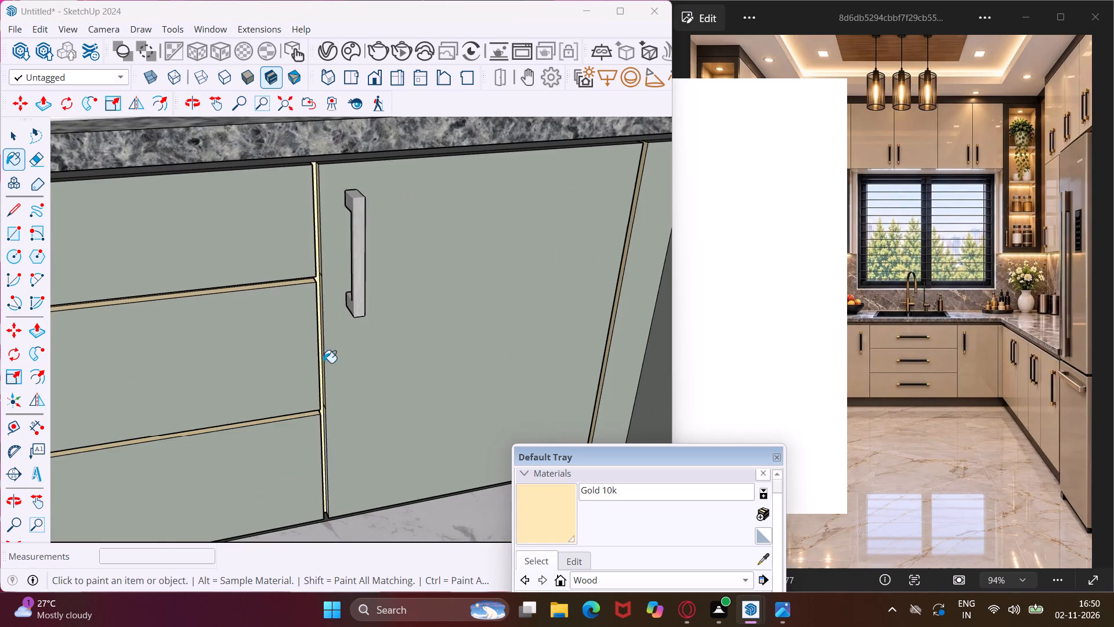
scroll(318, 433, "up", 16)
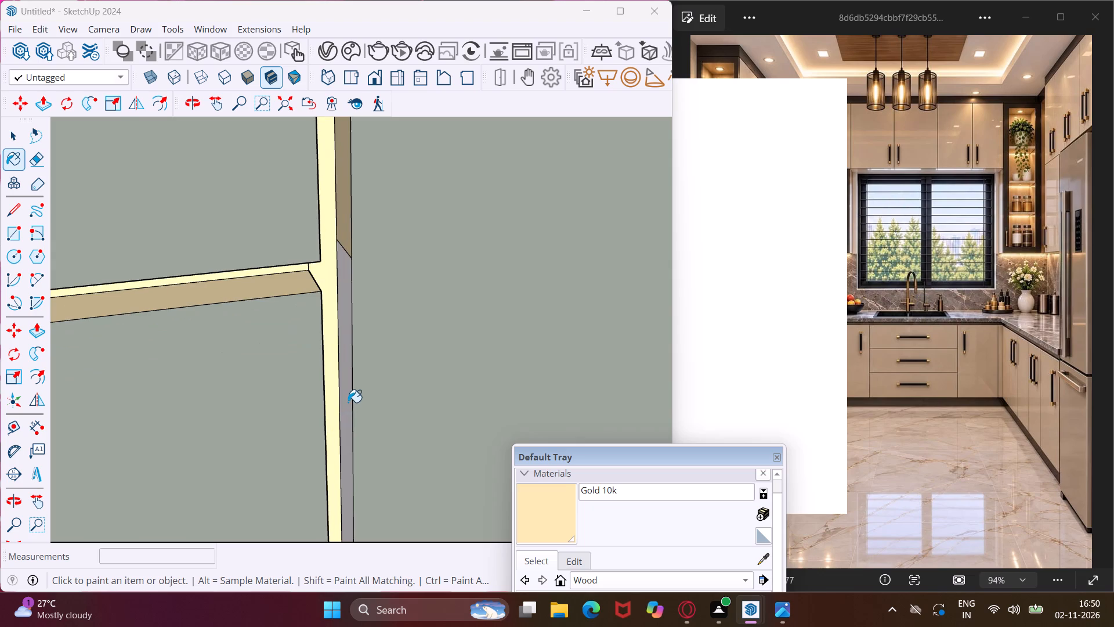
left_click(348, 402)
middle_click_drag(348, 402, 171, 412)
scroll(171, 412, "up", 1)
scroll(324, 354, "up", 2)
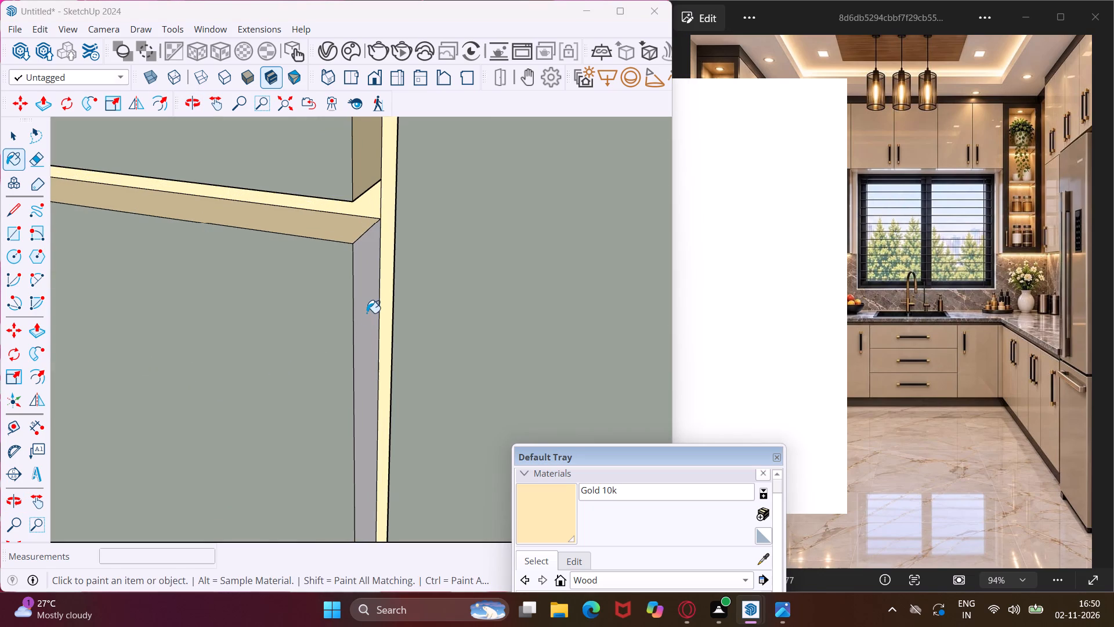
left_click(363, 309)
Paint the back and both side faces of the groove between the paired door handles at the wall cabinet run's end with Gold 10k.
scroll(332, 303, "down", 5)
middle_click_drag(331, 307, 489, 327)
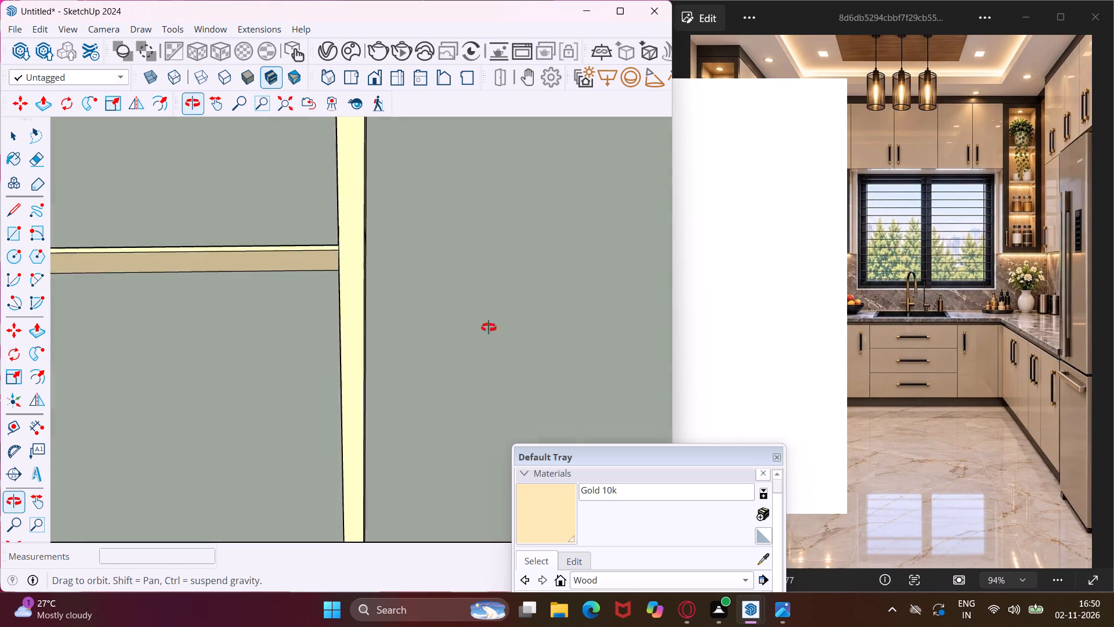
middle_click_drag(489, 327, 502, 331)
scroll(337, 343, "down", 20)
scroll(234, 409, "down", 6)
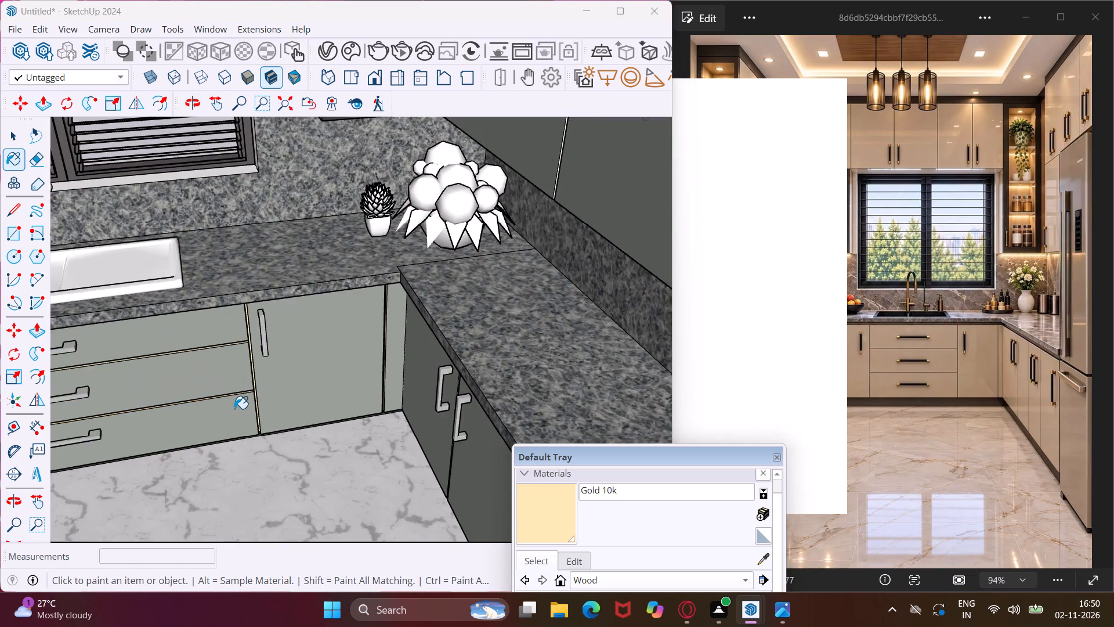
scroll(234, 409, "down", 5)
middle_click_drag(234, 409, 326, 217)
scroll(319, 254, "down", 6)
scroll(268, 341, "down", 11)
scroll(216, 426, "down", 7)
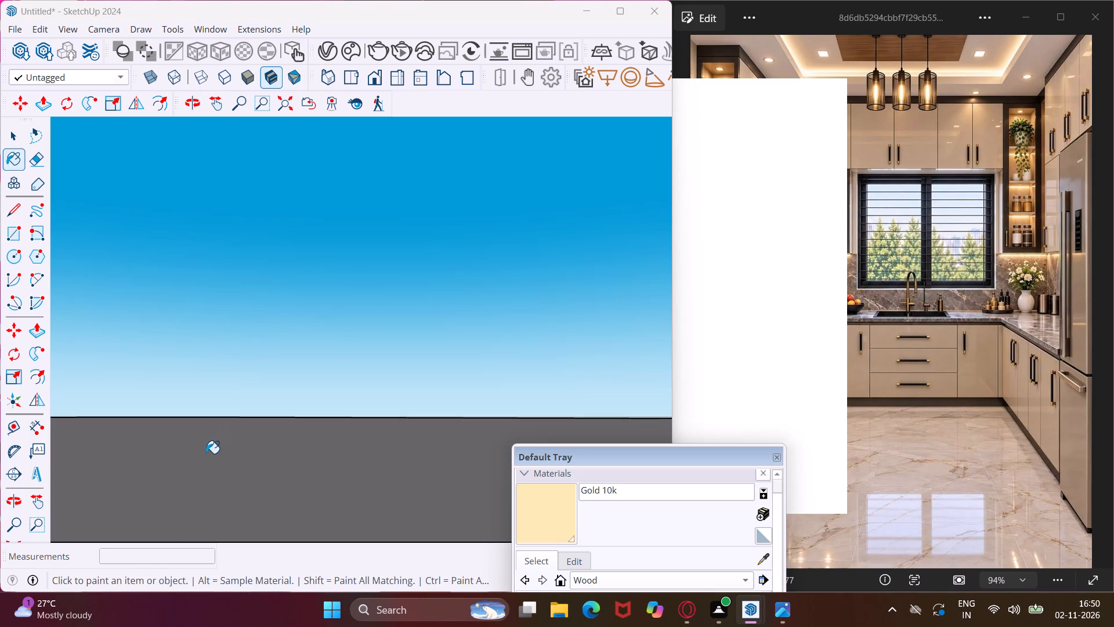
scroll(203, 453, "down", 20)
scroll(203, 453, "down", 15)
scroll(165, 462, "down", 20)
scroll(165, 462, "down", 6)
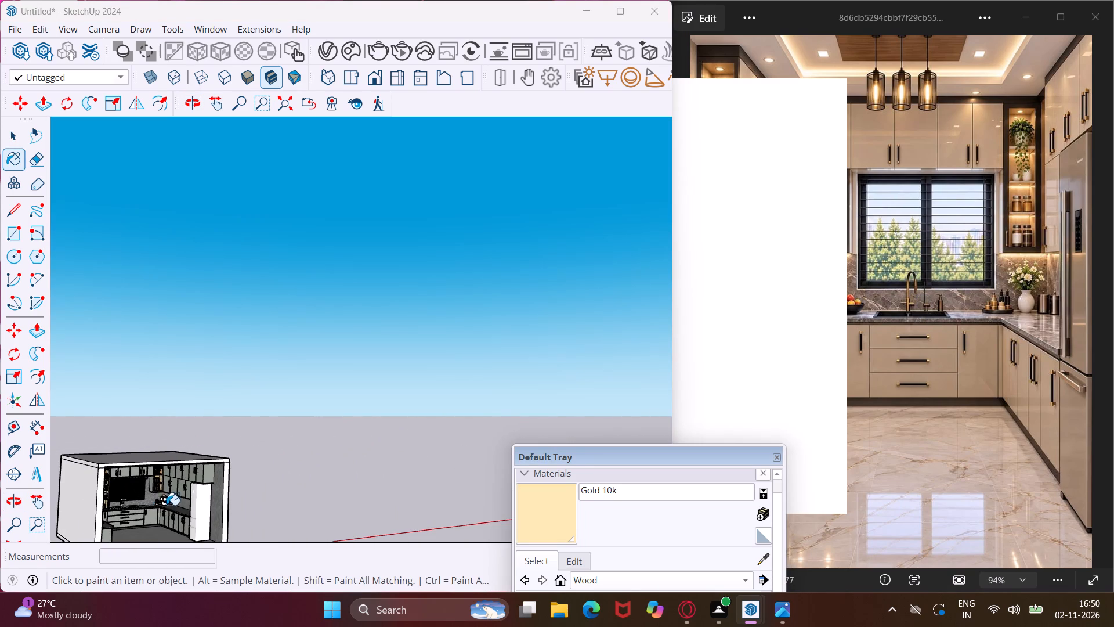
scroll(174, 498, "up", 12)
scroll(197, 453, "up", 10)
middle_click_drag(226, 459, 237, 442)
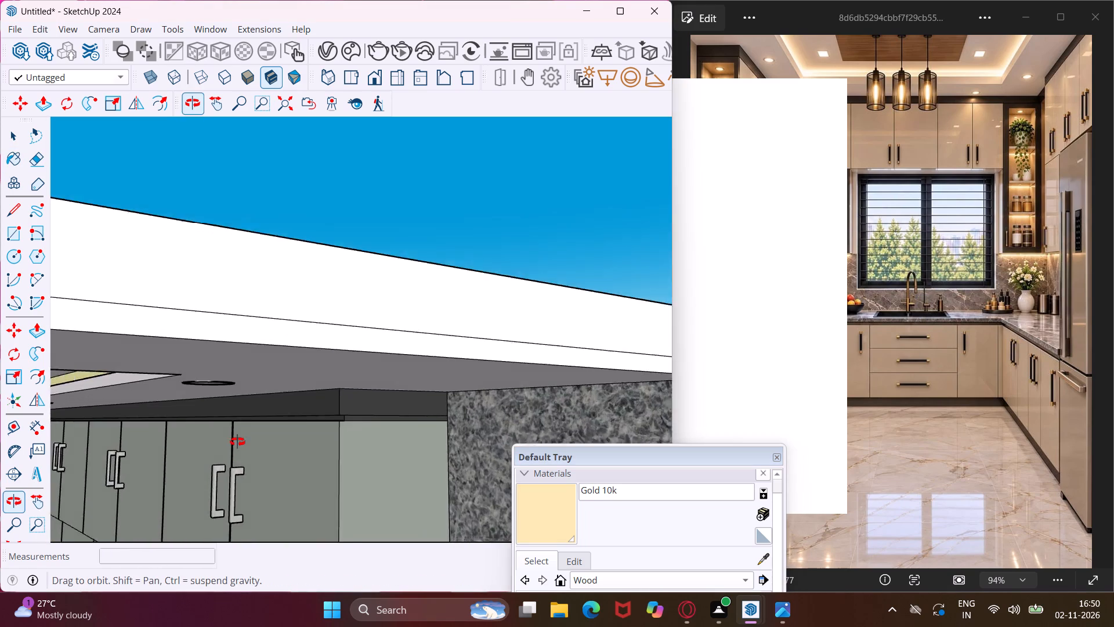
middle_click_drag(237, 442, 392, 397)
scroll(385, 396, "up", 6)
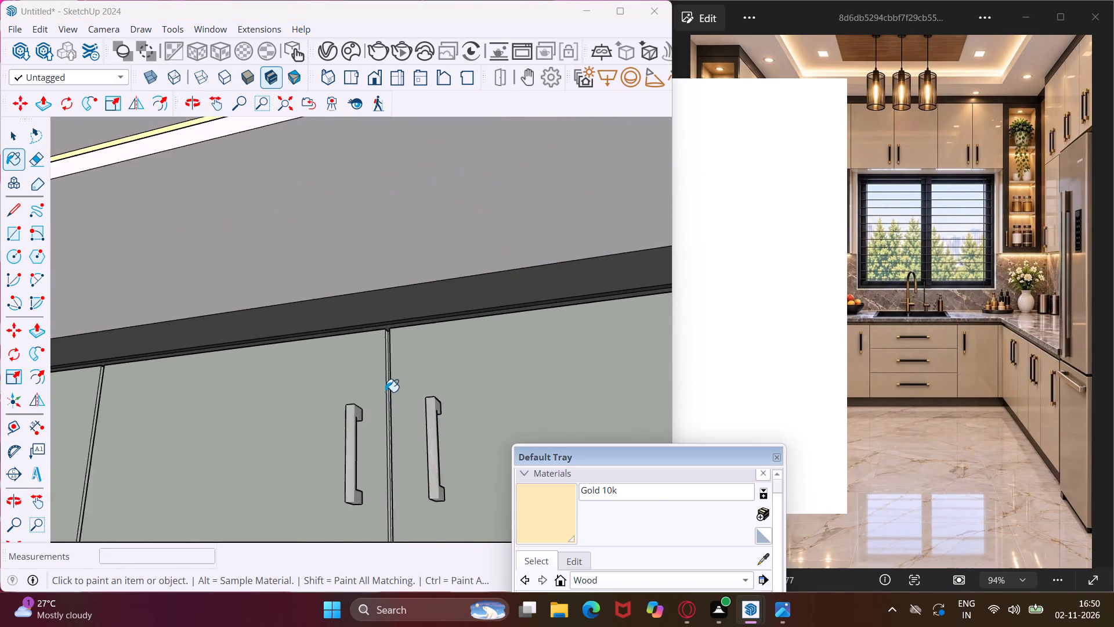
scroll(385, 392, "up", 8)
left_click(389, 374)
middle_click_drag(389, 373, 453, 384)
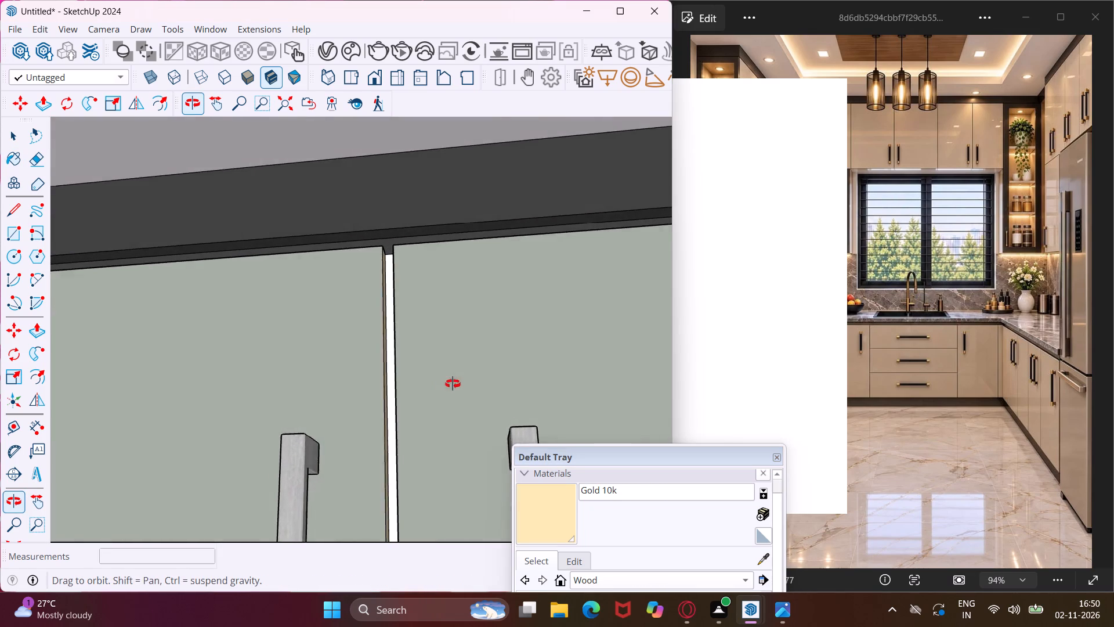
middle_click_drag(453, 384, 476, 389)
scroll(390, 379, "up", 3)
left_click(390, 379)
middle_click_drag(390, 379, 474, 398)
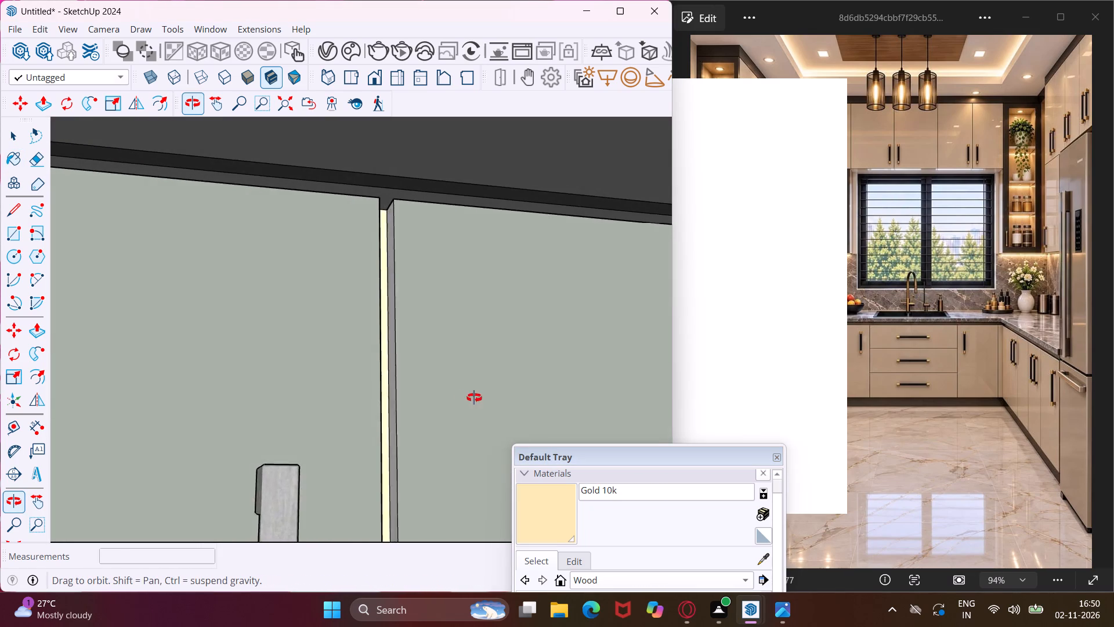
middle_click_drag(474, 398, 486, 401)
scroll(406, 379, "up", 3)
left_click(385, 366)
Paint the back and both side faces of the upper wall cabinets' next vertical groove, past the paired end handles, with Gold 10k.
middle_click_drag(405, 350, 151, 370)
scroll(185, 372, "down", 11)
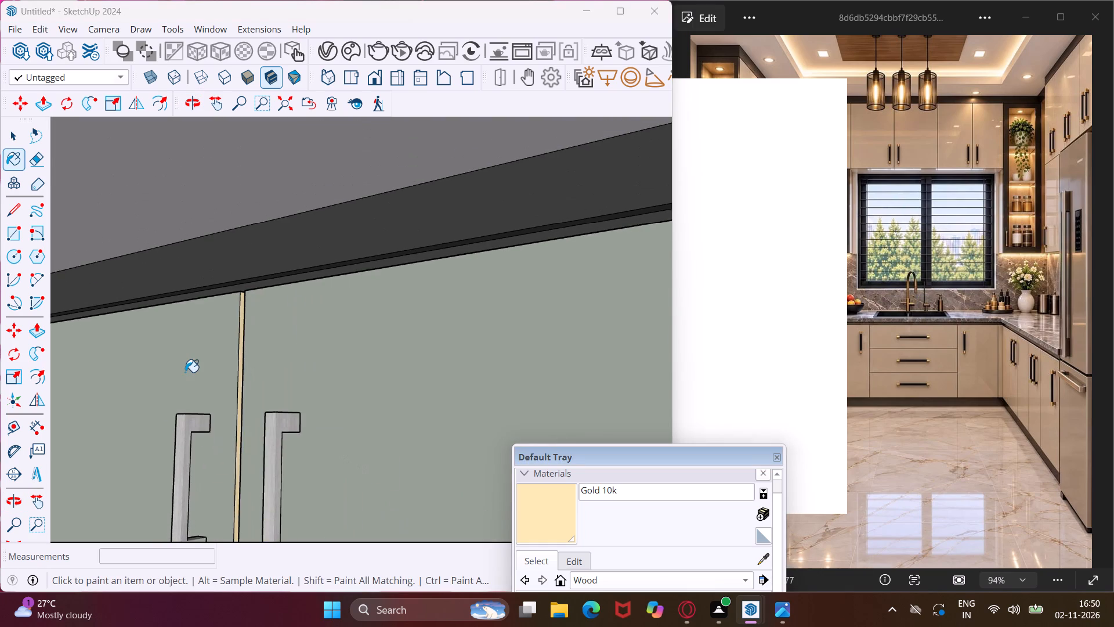
middle_click_drag(187, 373, 168, 305)
scroll(168, 305, "down", 10)
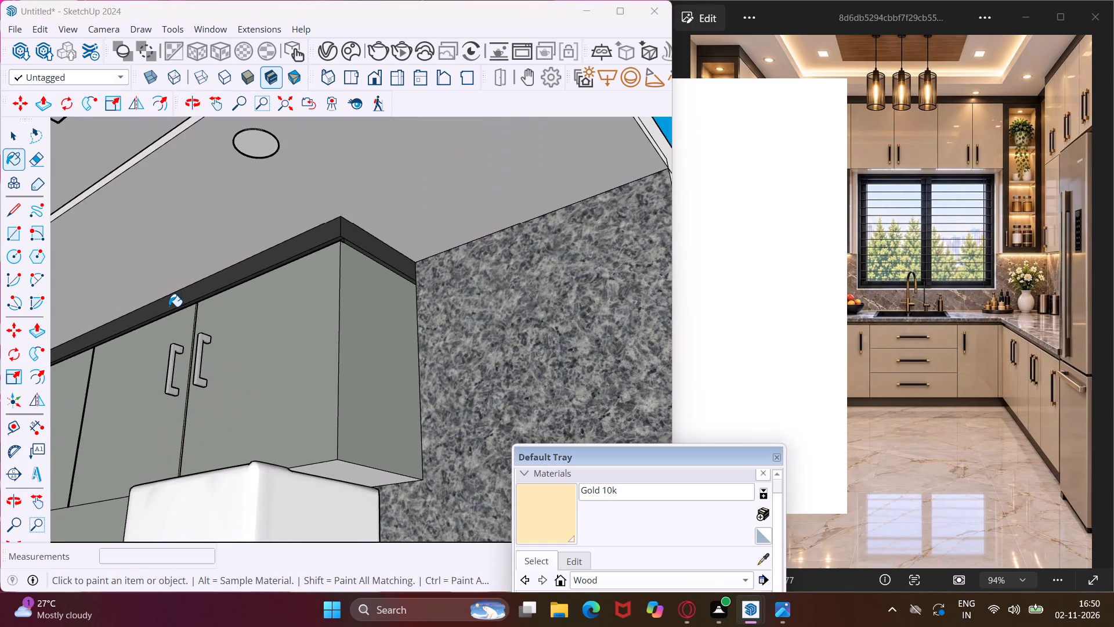
scroll(75, 430, "up", 13)
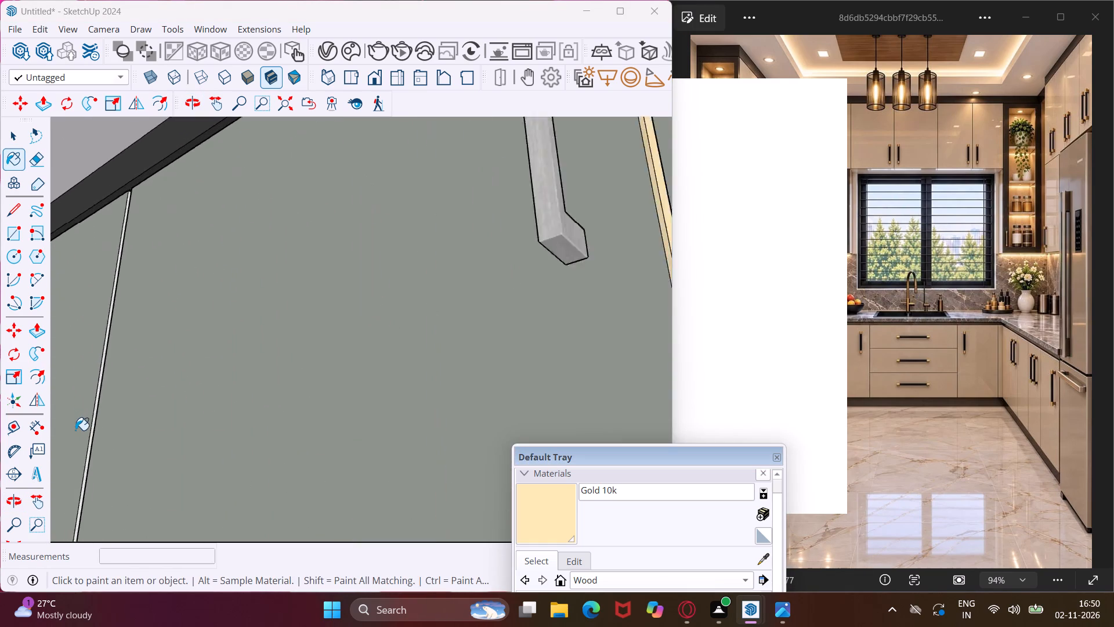
scroll(75, 430, "up", 1)
middle_click_drag(75, 430, 335, 469)
scroll(278, 442, "up", 2)
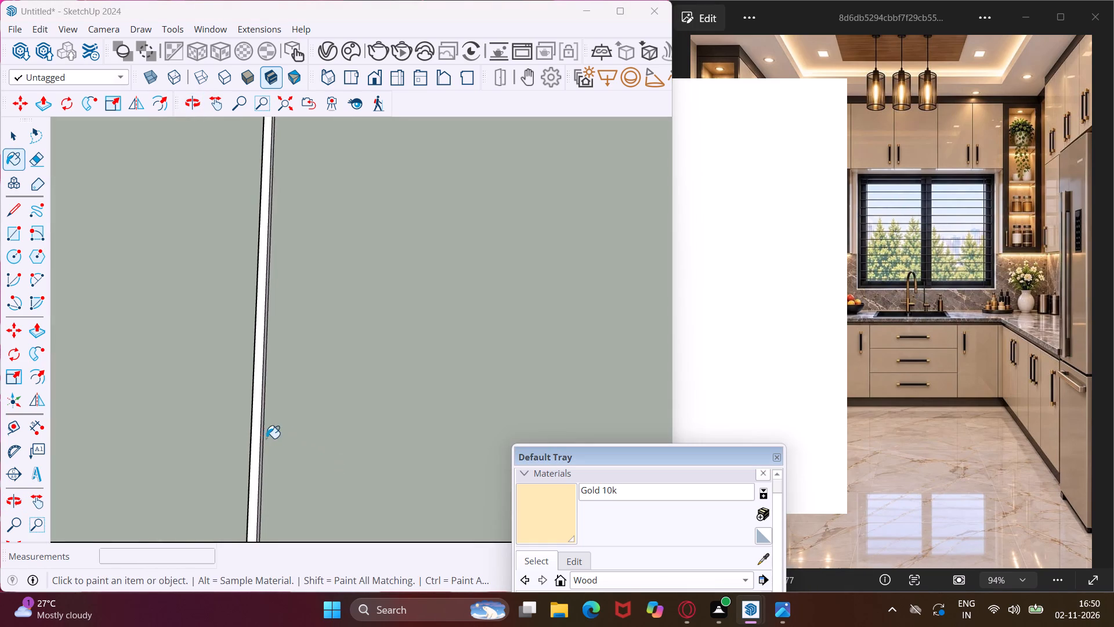
scroll(266, 438, "up", 2)
left_click(254, 435)
scroll(254, 435, "up", 4)
middle_click_drag(254, 435, 292, 449)
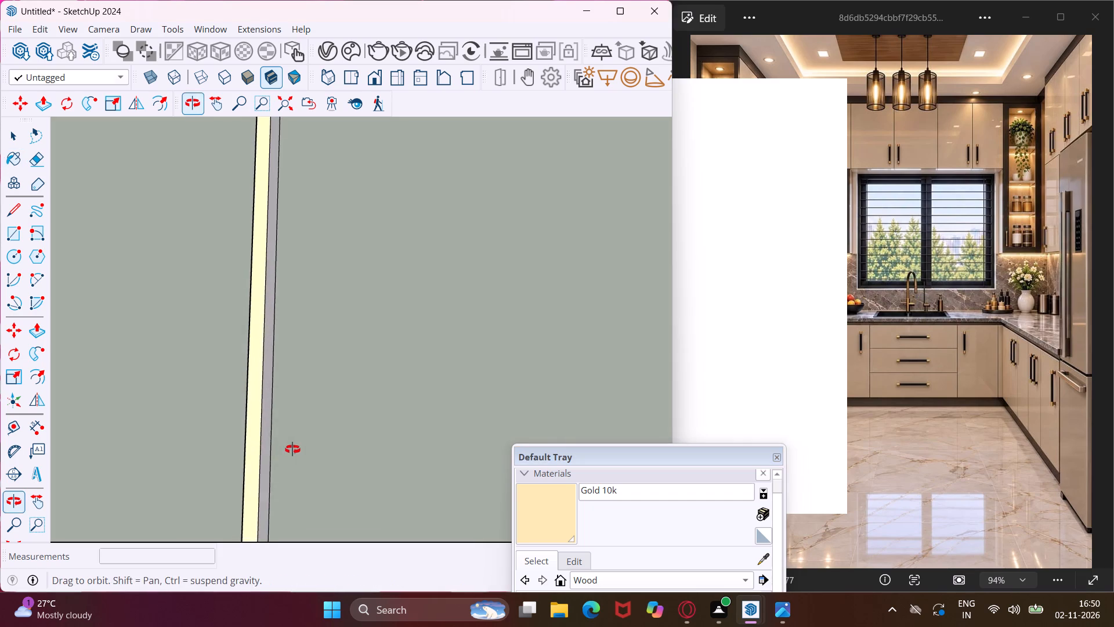
middle_click_drag(292, 449, 294, 449)
left_click(265, 436)
middle_click_drag(265, 436, 61, 438)
scroll(222, 444, "up", 2)
left_click(249, 443)
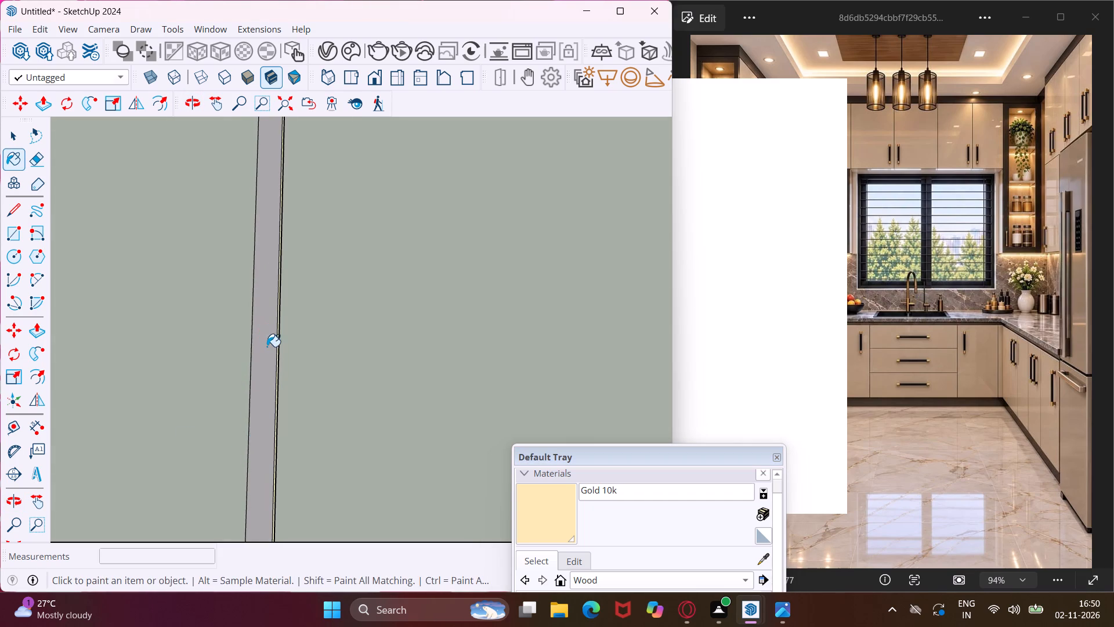
left_click(267, 347)
Paint the back, both side faces and top end of the lower wall cabinets' groove between the paired handles with Gold 10k.
scroll(246, 322, "down", 19)
scroll(246, 321, "down", 5)
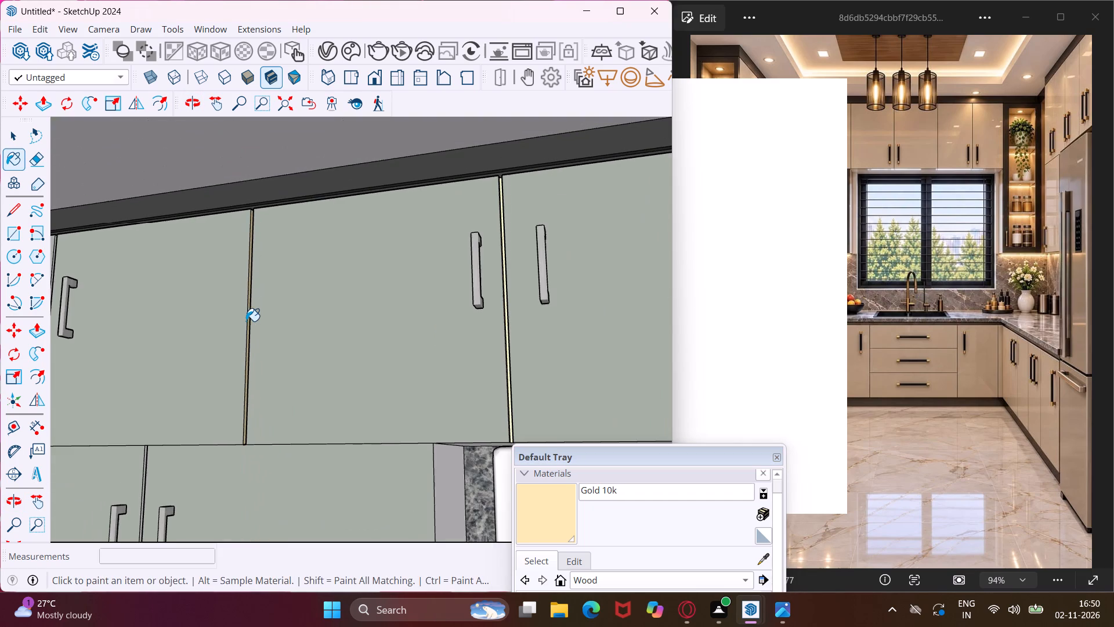
scroll(133, 480, "up", 11)
scroll(133, 481, "down", 1)
scroll(119, 483, "up", 7)
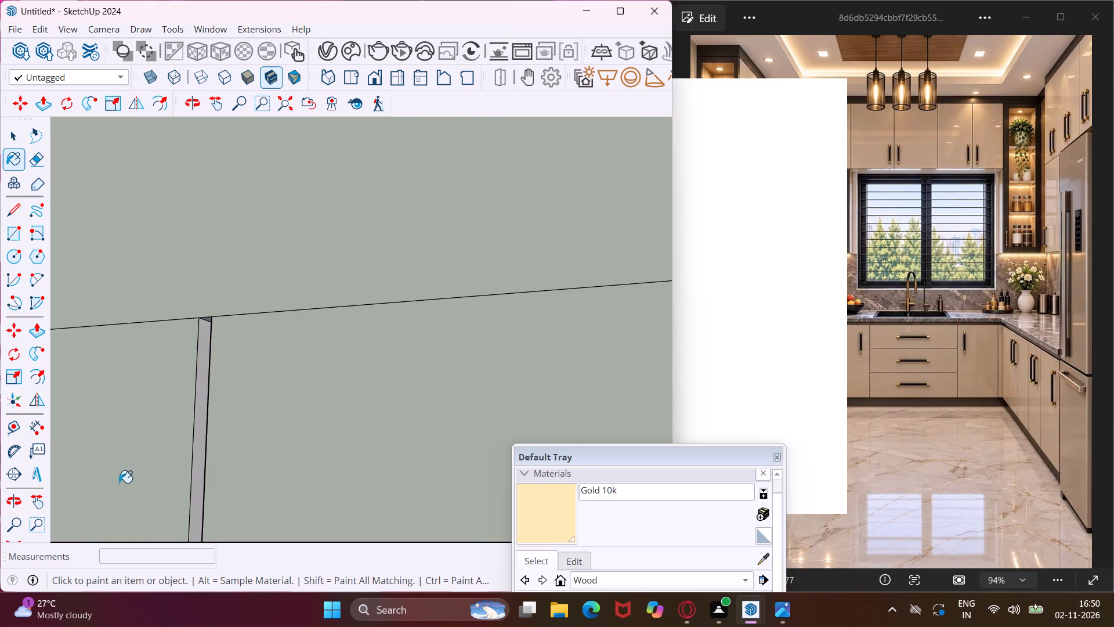
middle_click_drag(119, 483, 251, 491)
scroll(224, 470, "up", 4)
left_click(205, 450)
middle_click_drag(205, 450, 108, 449)
scroll(221, 429, "up", 3)
left_click(205, 415)
middle_click_drag(205, 413, 220, 415)
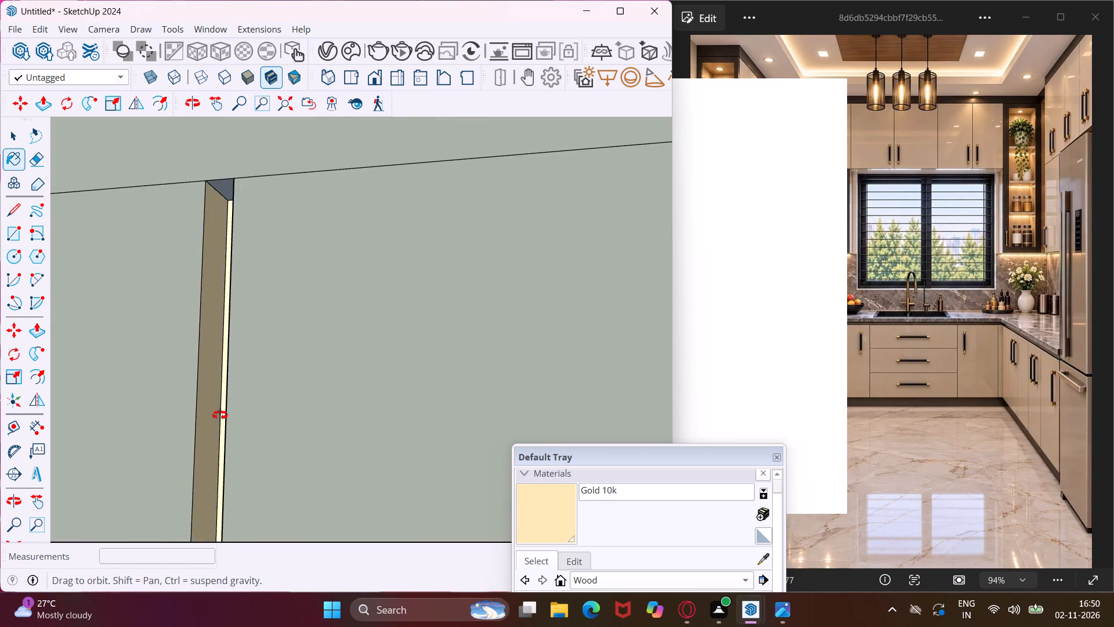
middle_click_drag(220, 415, 450, 452)
left_click(298, 422)
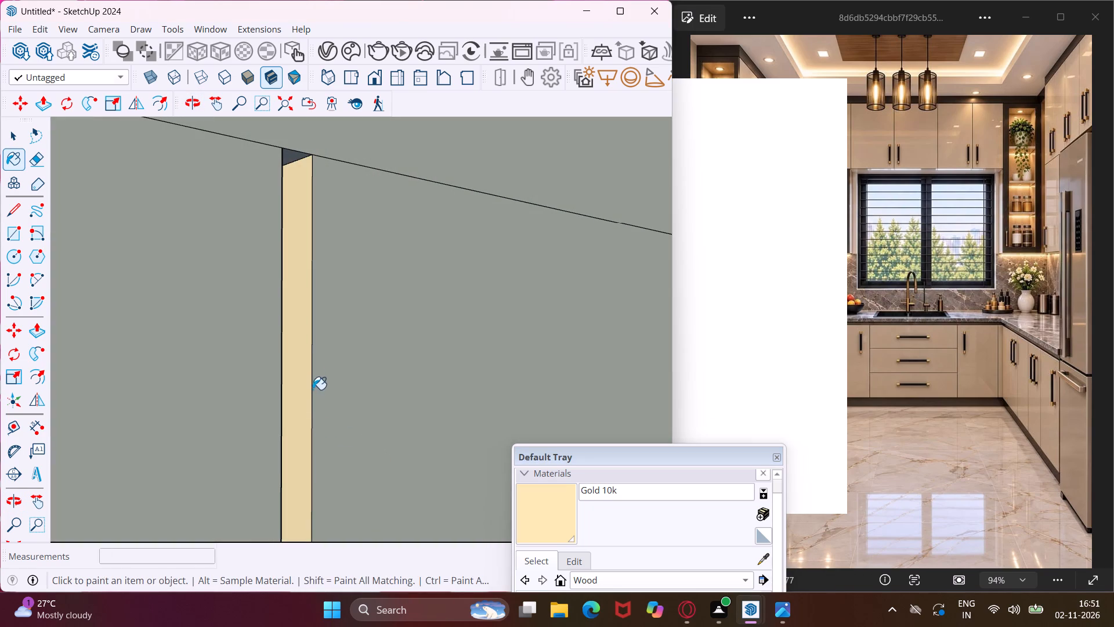
left_click(290, 157)
Paint the back, both side faces and bottom end of the third vertical groove along the upper wall cabinet row with Gold 10k.
scroll(305, 159, "down", 9)
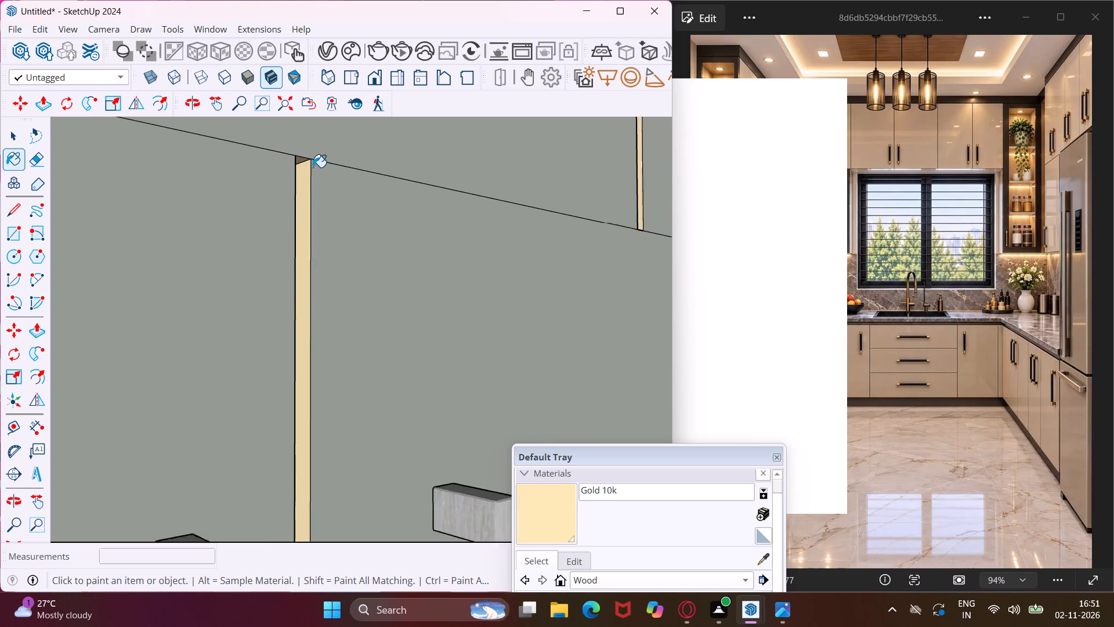
scroll(313, 167, "down", 11)
middle_click_drag(256, 197, 296, 215)
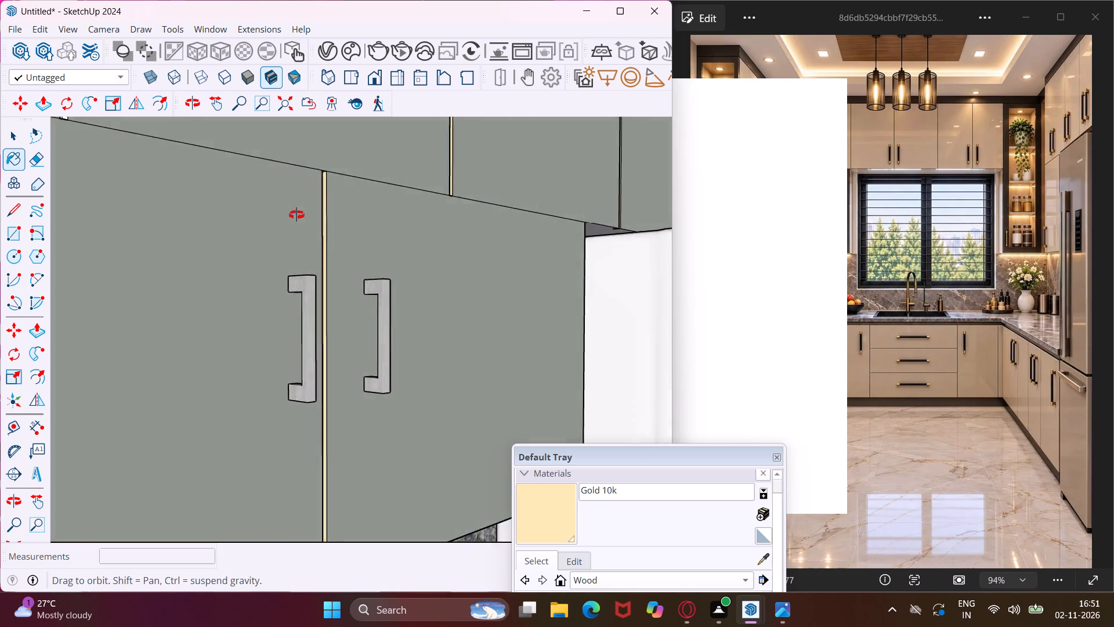
middle_click_drag(296, 215, 375, 290)
scroll(252, 258, "up", 3)
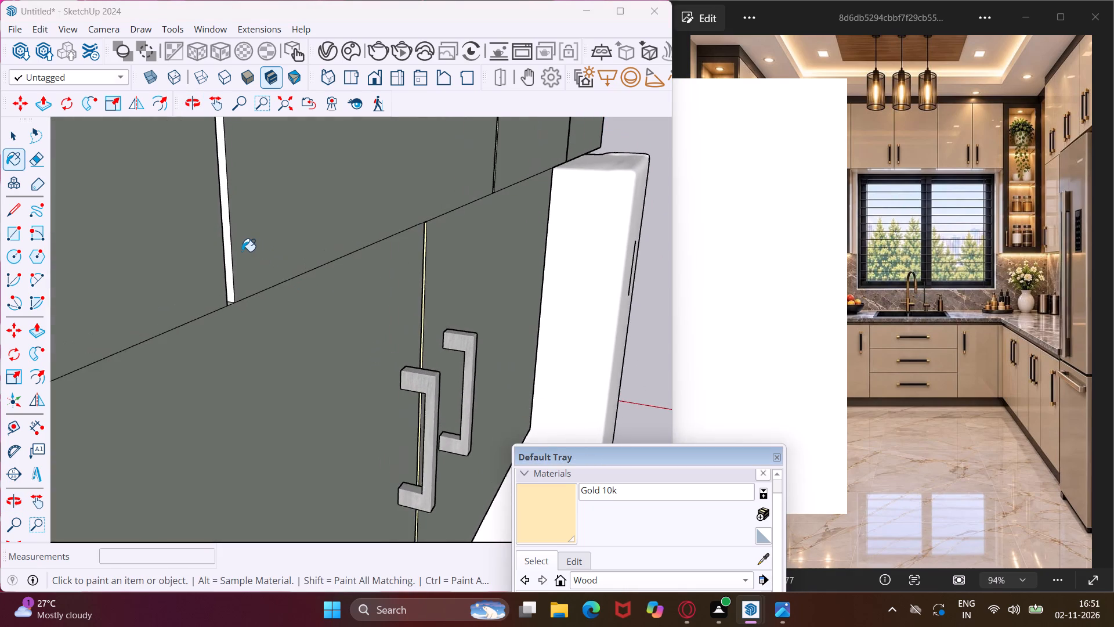
scroll(242, 251, "up", 3)
left_click(227, 257)
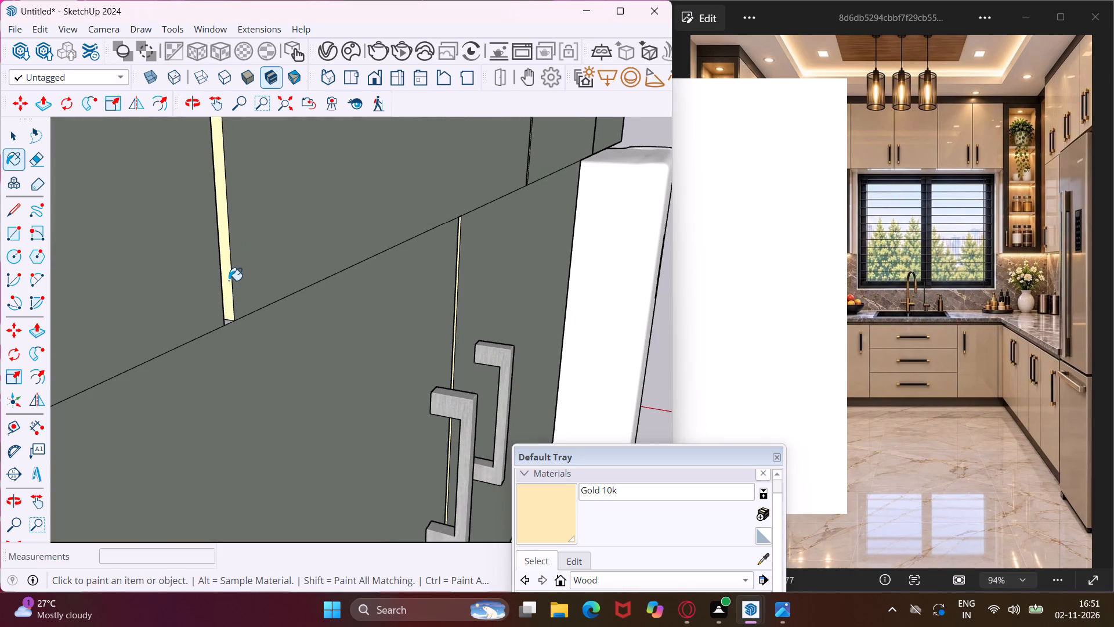
scroll(229, 280, "down", 2)
middle_click_drag(229, 280, 51, 323)
scroll(76, 303, "up", 4)
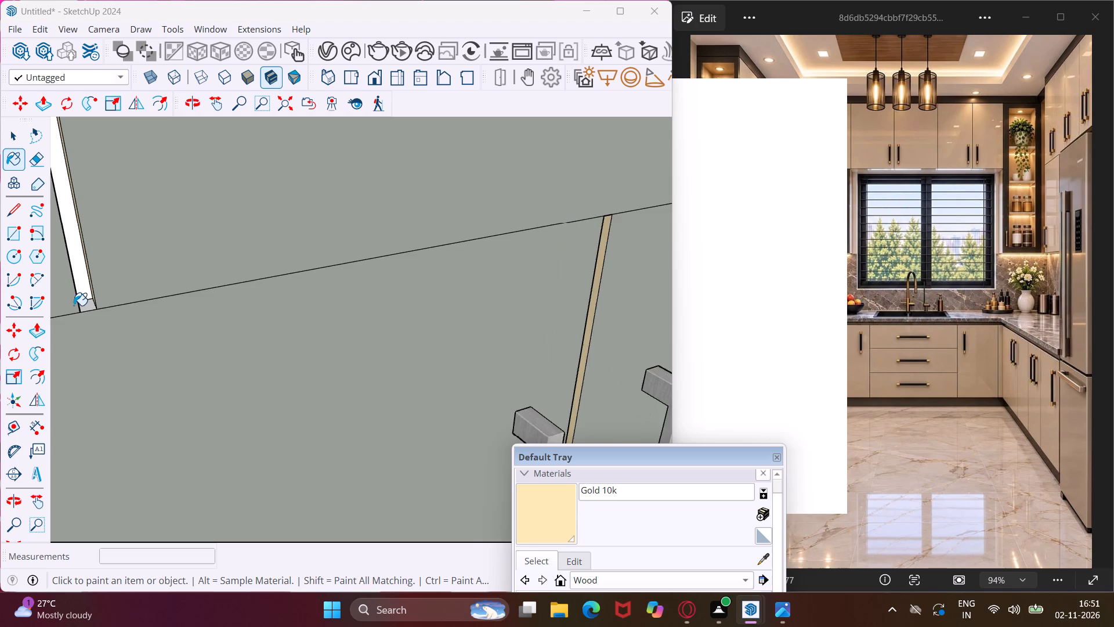
scroll(74, 305, "up", 1)
left_click(87, 306)
left_click(77, 282)
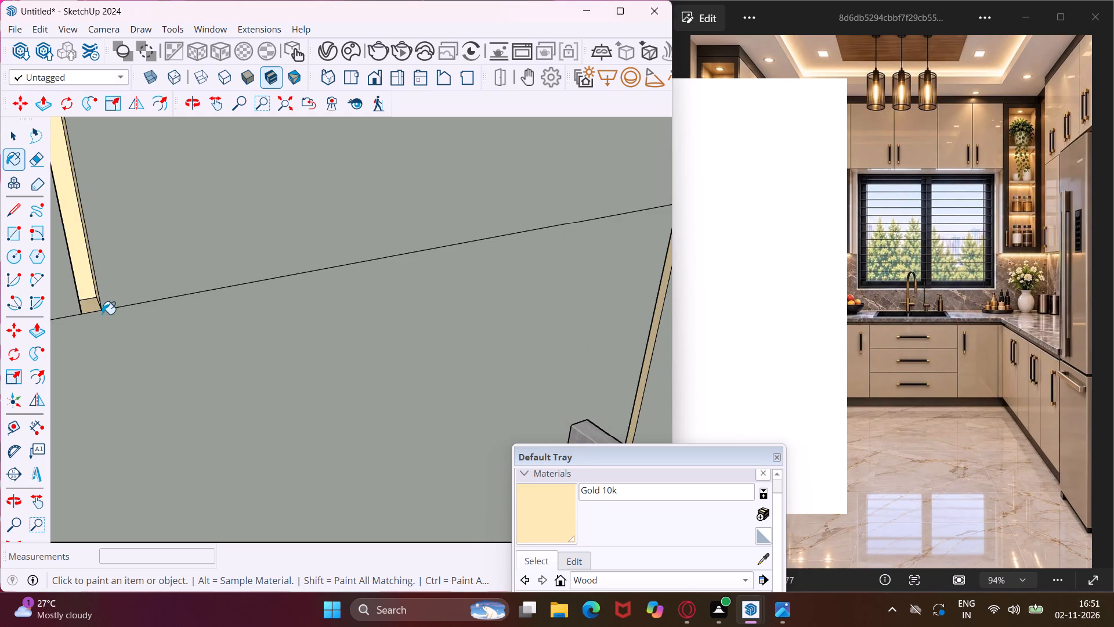
scroll(102, 314, "down", 5)
scroll(91, 257, "down", 9)
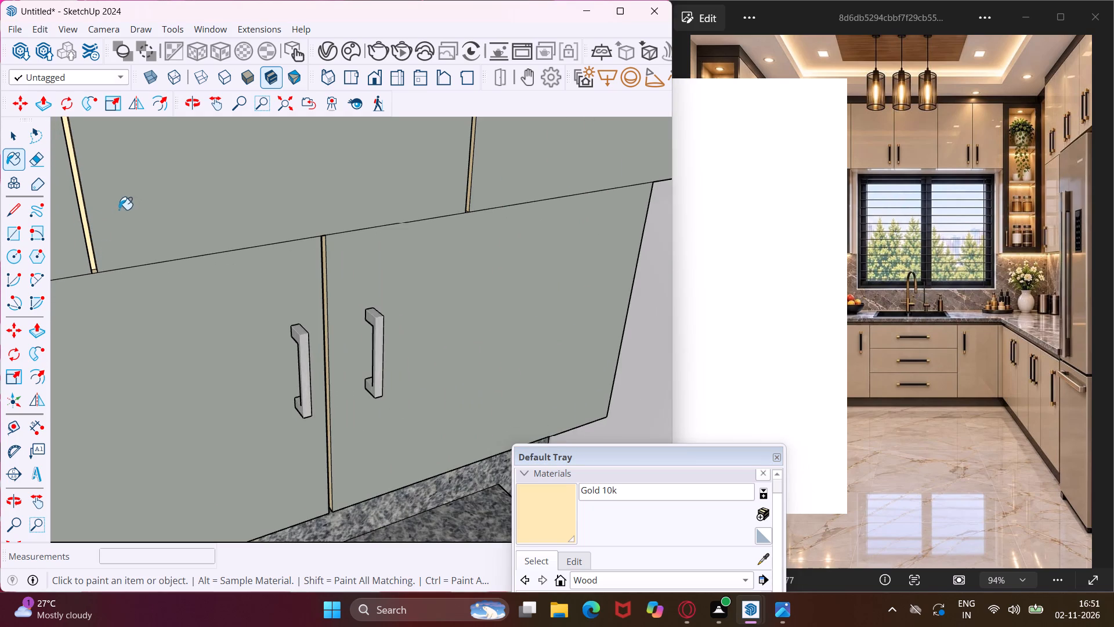
scroll(78, 195, "up", 18)
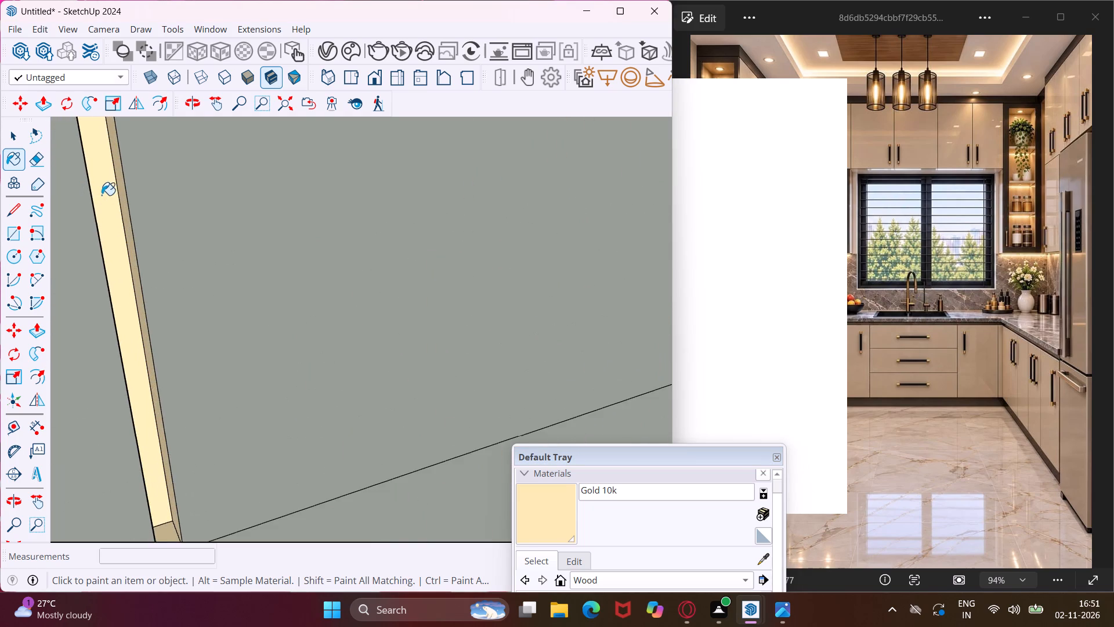
middle_click_drag(102, 195, 0, 207)
scroll(81, 204, "up", 3)
left_click(91, 206)
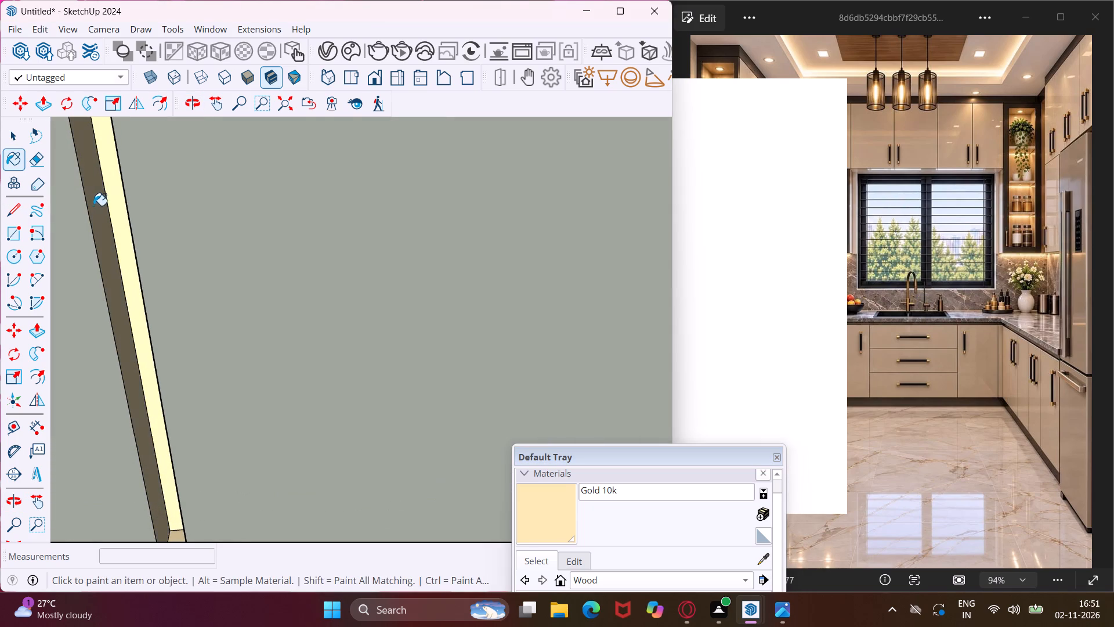
Paint the back, right side face and bottom end of the next groove further along the upper wall cabinet row with Gold 10k.
left_click(215, 109)
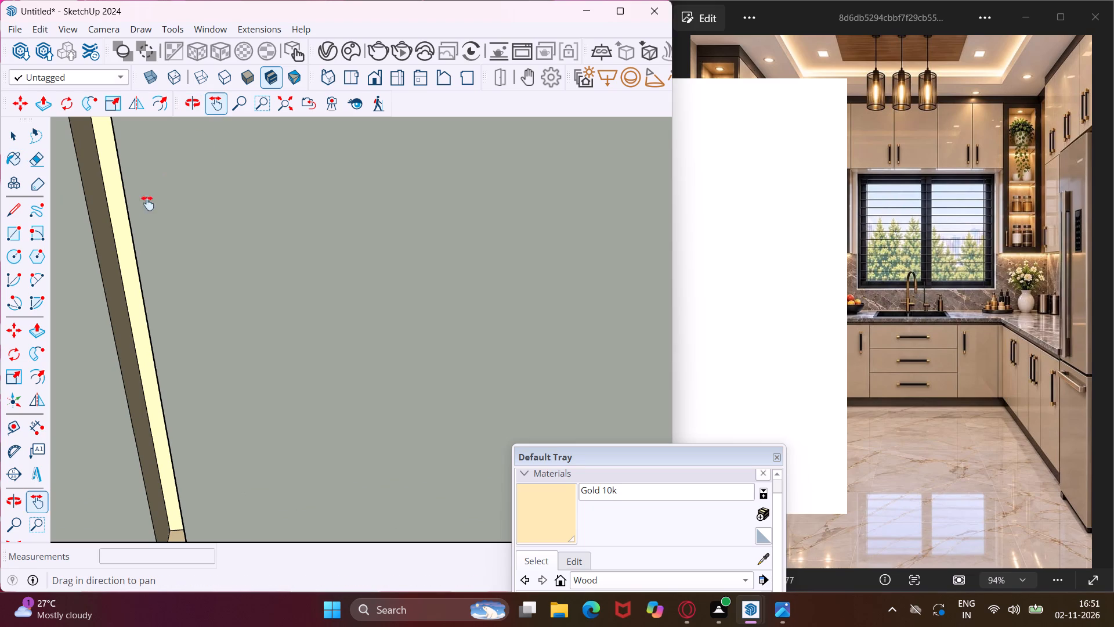
left_click_drag(118, 224, 818, 196)
left_click_drag(186, 349, 443, 295)
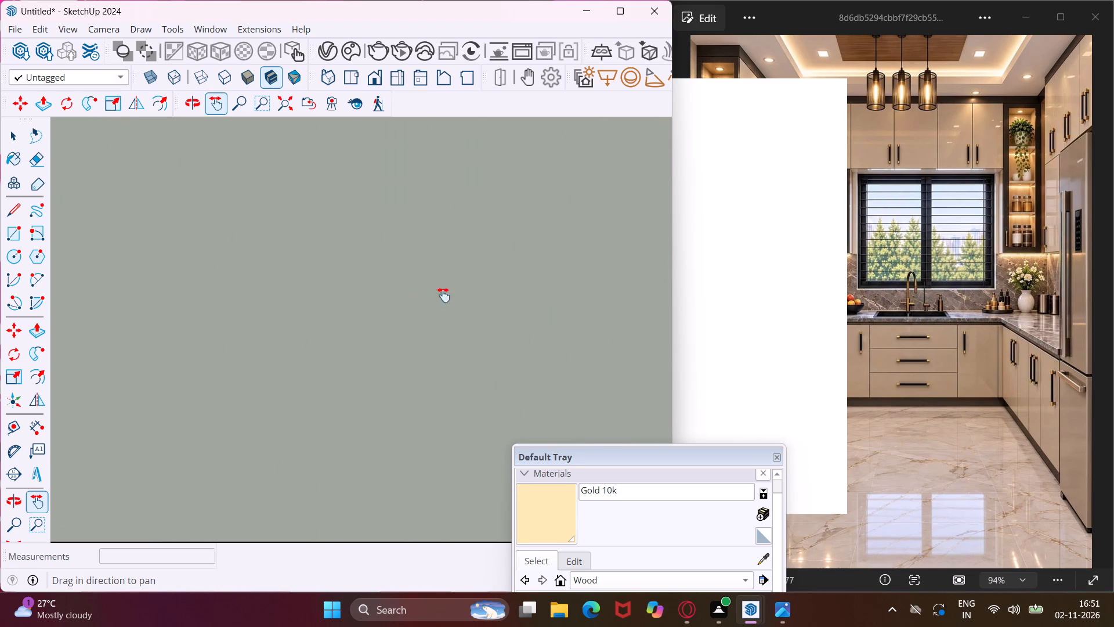
left_click_drag(443, 295, 914, 253)
scroll(367, 288, "down", 5)
scroll(254, 308, "down", 5)
middle_click_drag(243, 310, 269, 216)
scroll(247, 236, "down", 2)
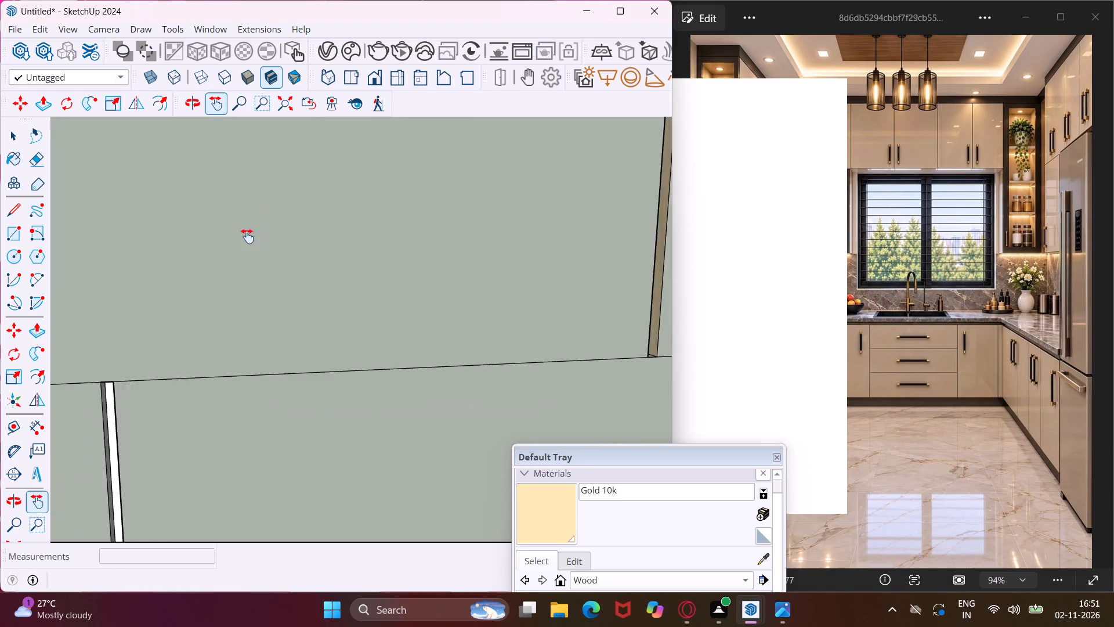
scroll(247, 236, "down", 3)
left_click_drag(164, 279, 476, 255)
left_click(541, 497)
scroll(53, 261, "up", 6)
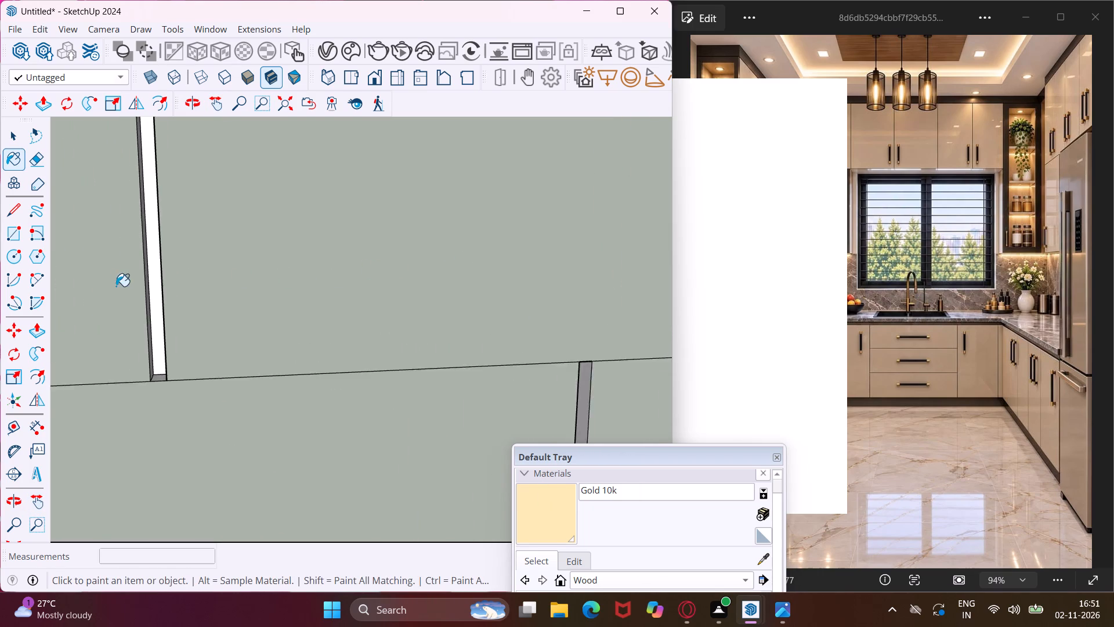
scroll(116, 286, "up", 1)
left_click(169, 304)
scroll(155, 296, "up", 3)
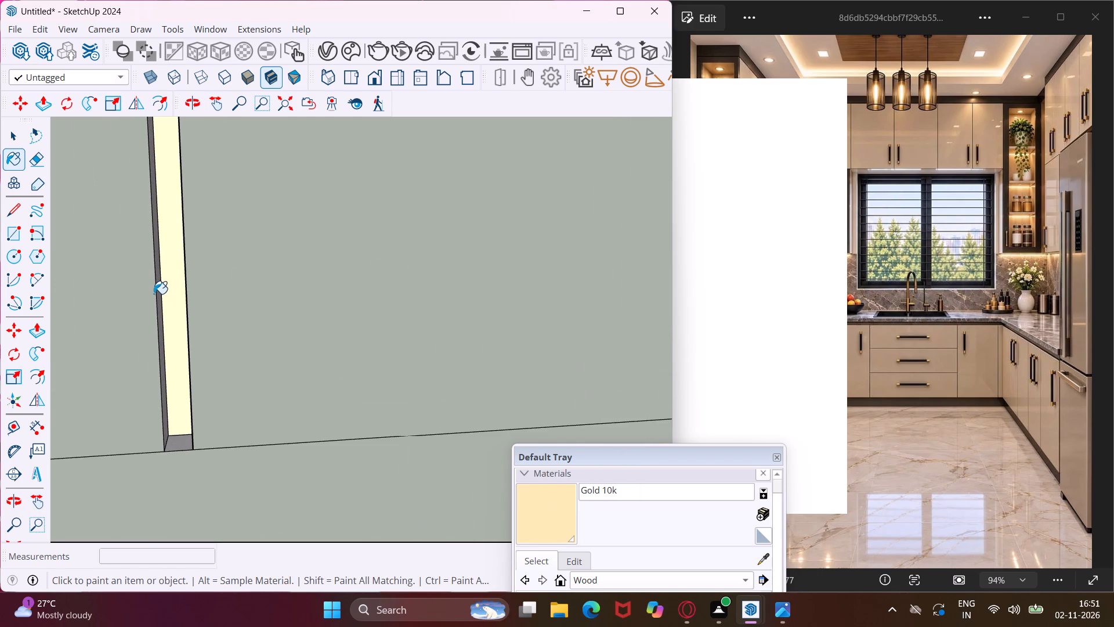
left_click(157, 292)
middle_click_drag(159, 292, 245, 315)
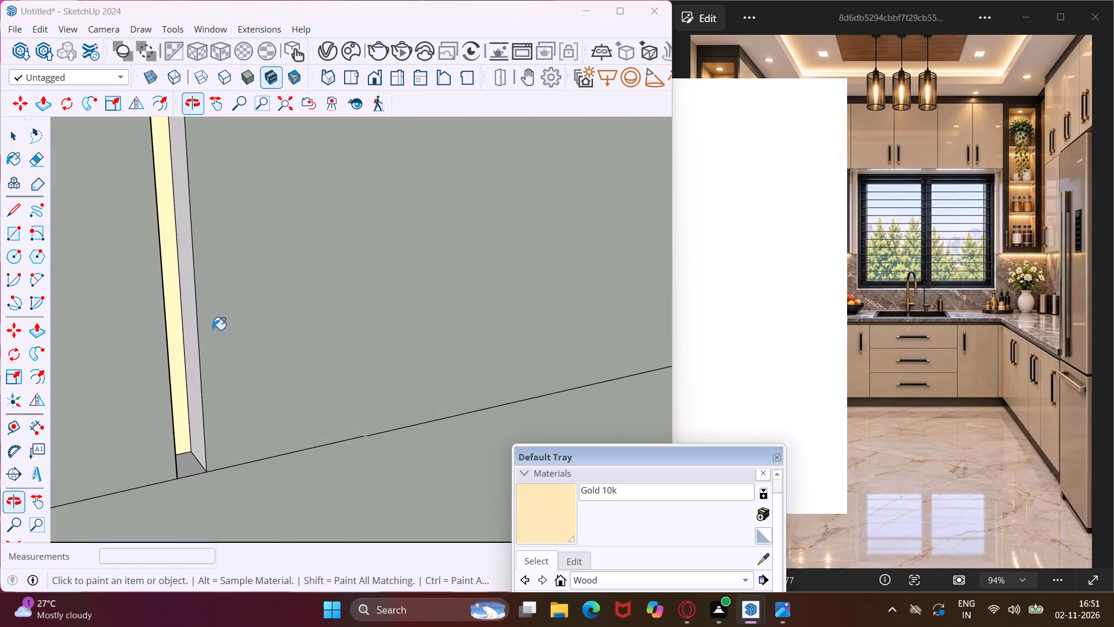
left_click(194, 355)
left_click(187, 460)
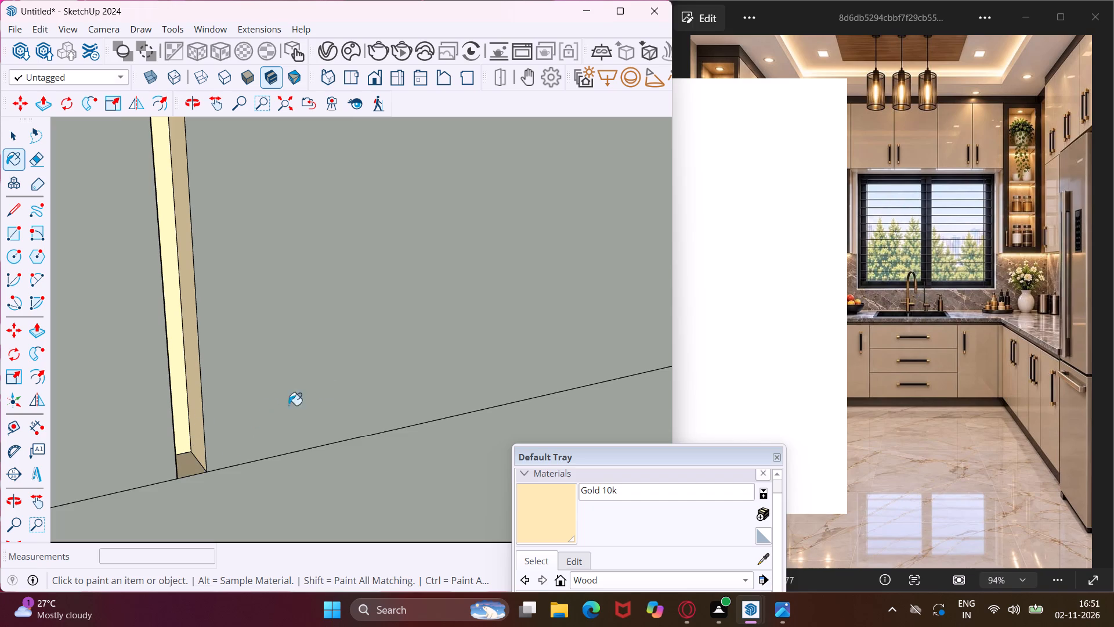
Paint both side faces of the next vertical groove along the lower wall cabinet row with Gold 10k.
scroll(372, 364, "down", 4)
scroll(639, 402, "up", 6)
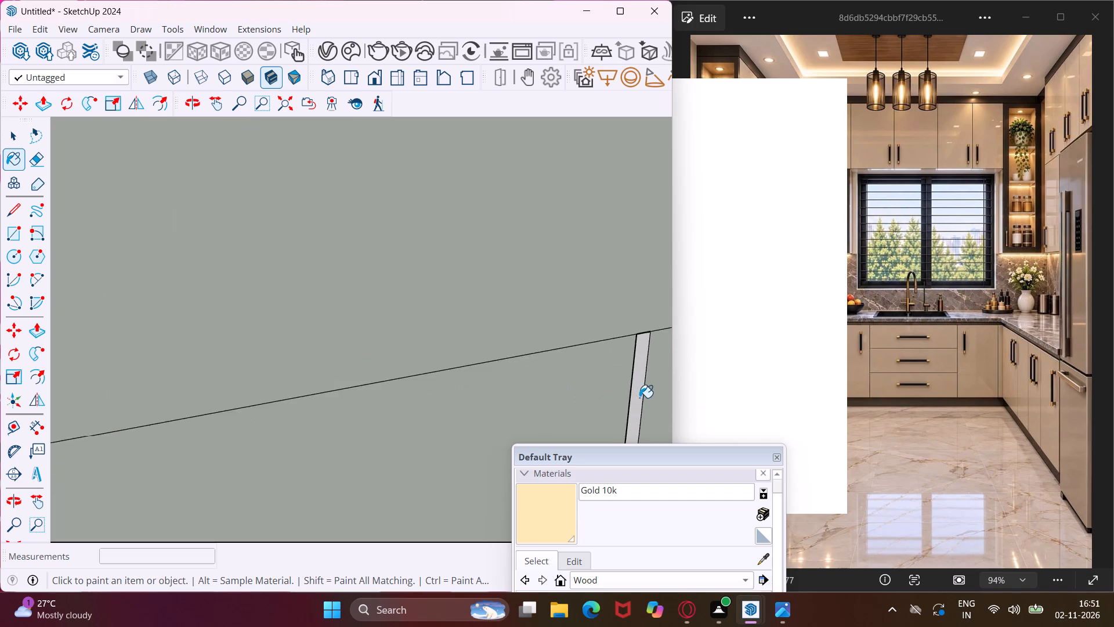
scroll(639, 398, "up", 1)
left_click(639, 394)
middle_click_drag(637, 393, 227, 264)
left_click(369, 323)
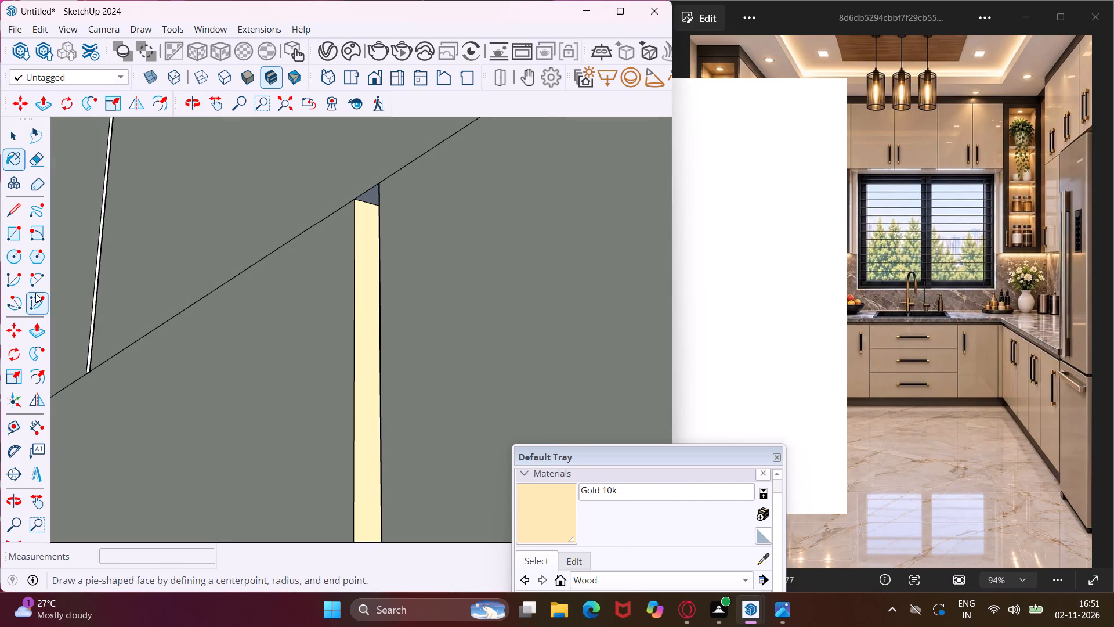
Paint the unpainted left side face of the neighbouring upper wall cabinet groove with Gold 10k.
scroll(55, 300, "up", 10)
left_click(123, 340)
middle_click_drag(122, 340, 202, 368)
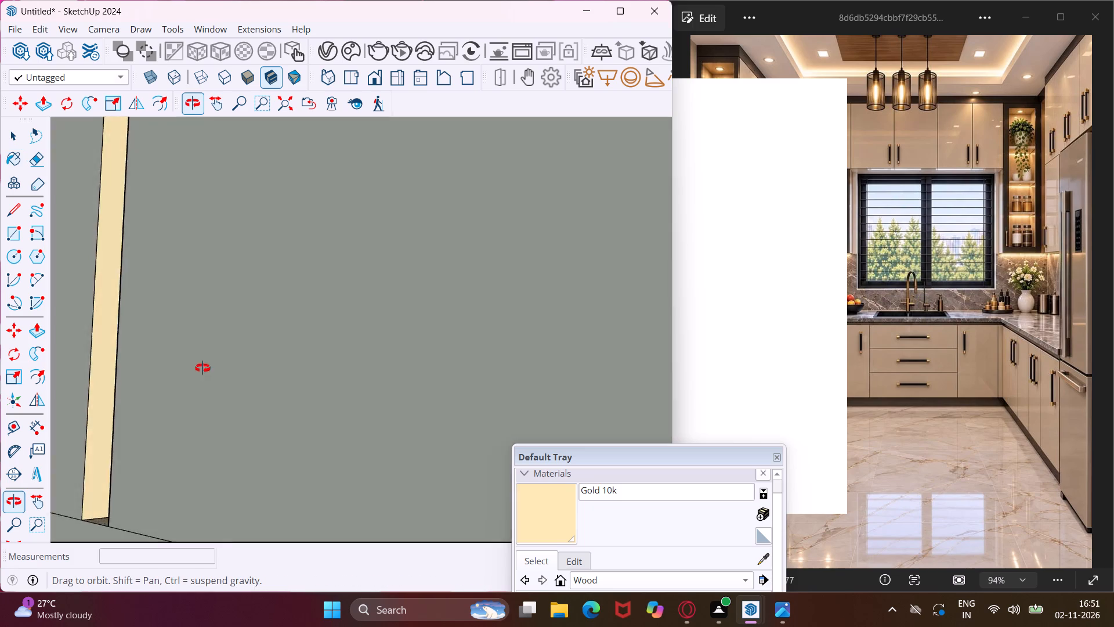
middle_click_drag(202, 368, 140, 332)
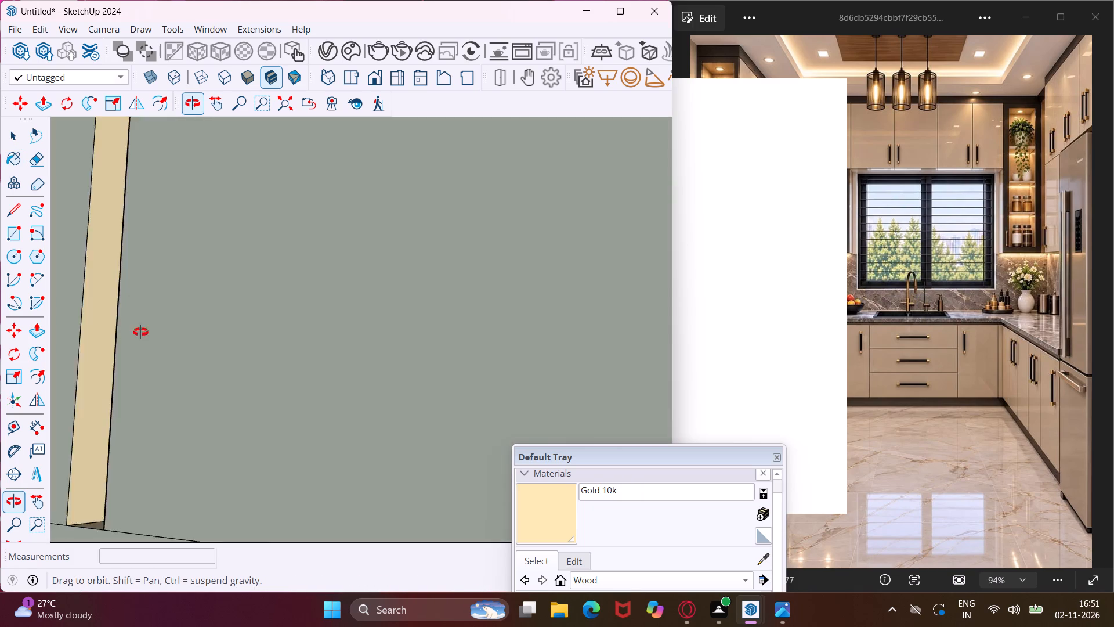
middle_click_drag(140, 332, 118, 326)
Paint the back and top end of the lower wall cabinet groove, whose sides are already gold, with Gold 10k.
scroll(93, 321, "down", 13)
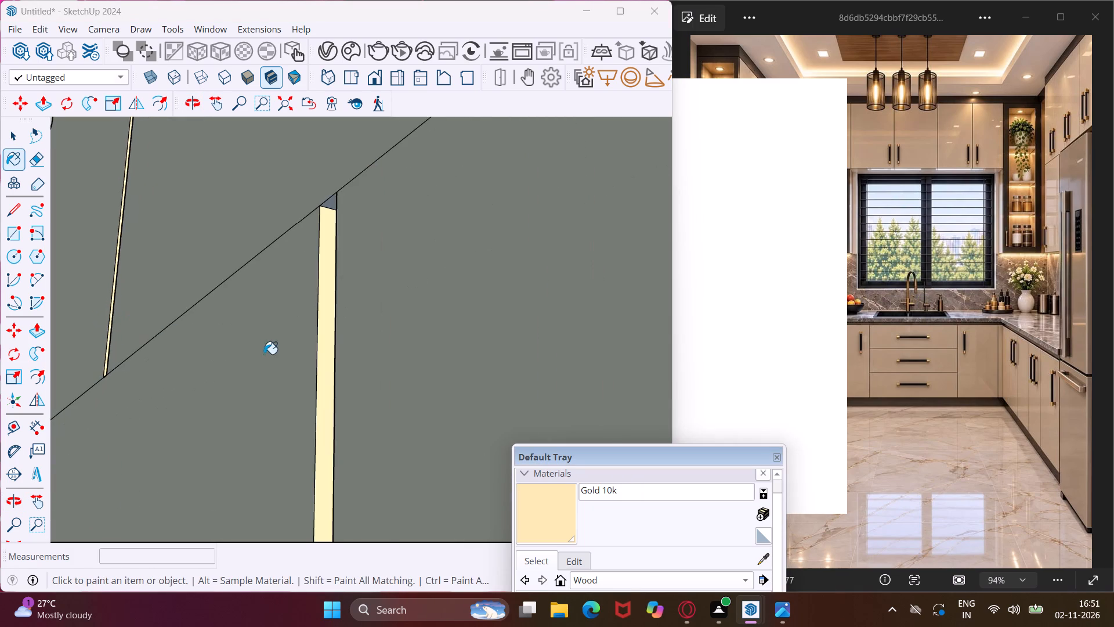
middle_click_drag(265, 354, 525, 399)
scroll(321, 239, "up", 2)
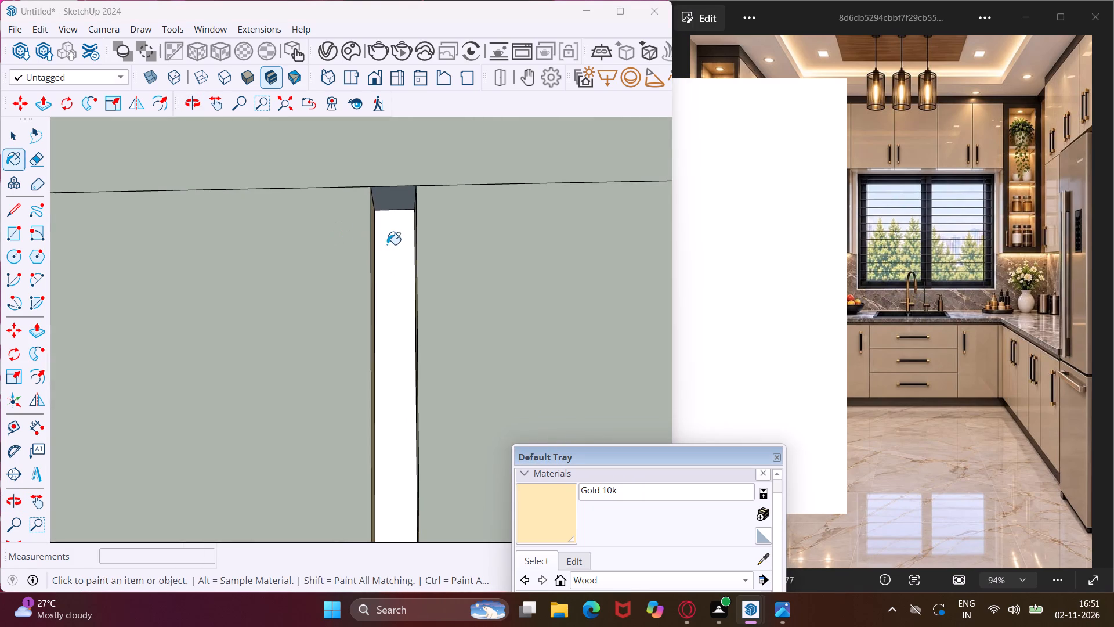
left_click(387, 244)
left_click(397, 193)
middle_click_drag(396, 194, 492, 230)
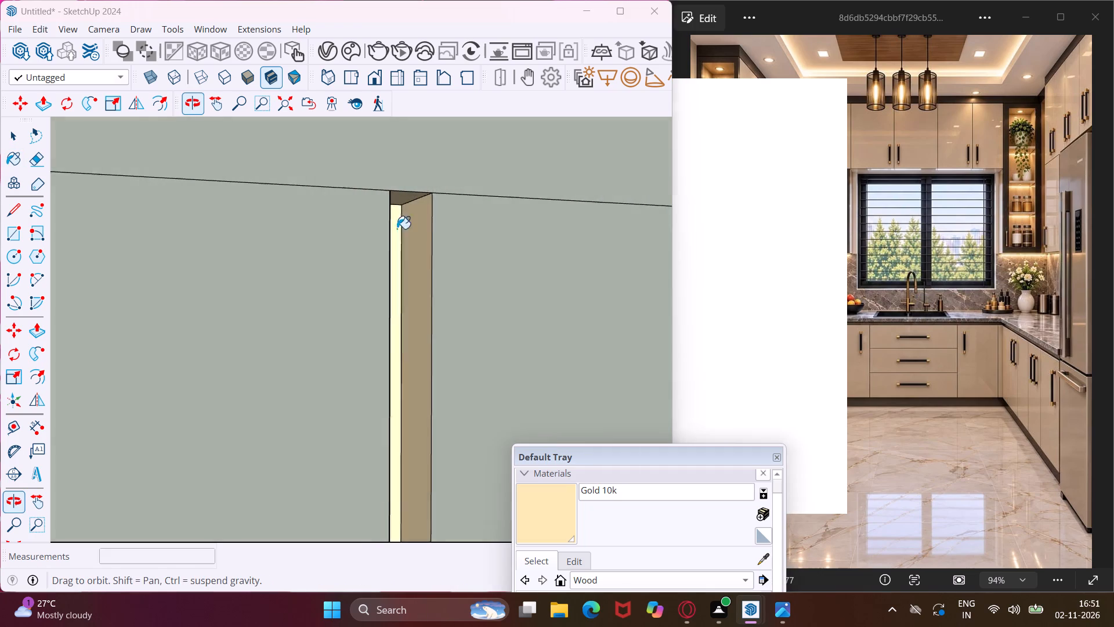
scroll(388, 228, "up", 1)
scroll(287, 204, "down", 12)
scroll(306, 251, "down", 11)
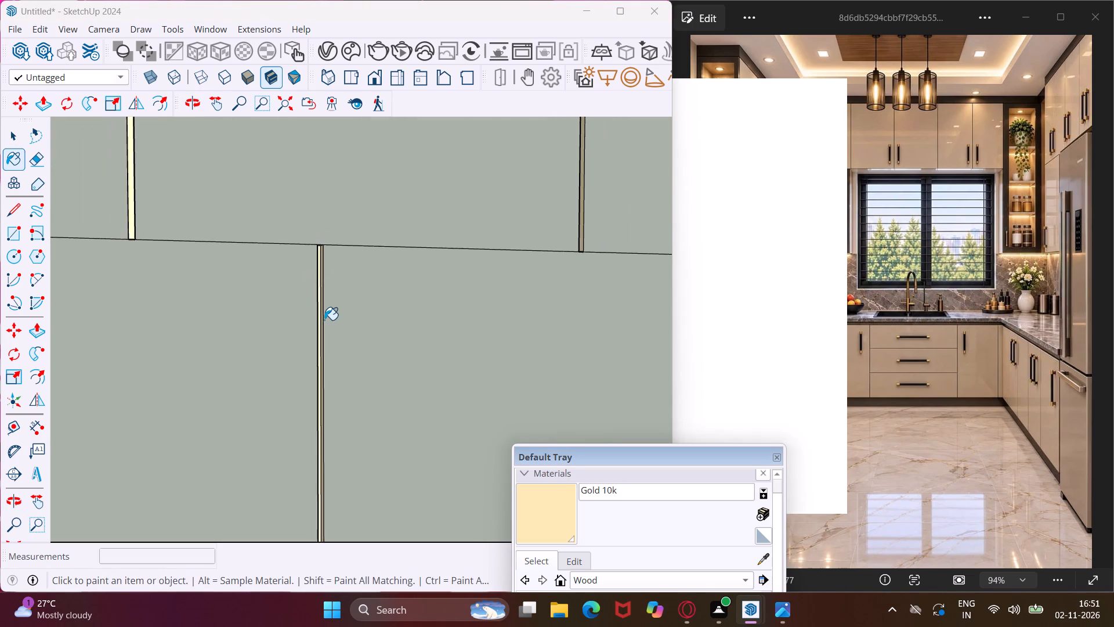
Paint one side face of the next upper wall cabinet groove, and the back and both sides of the groove below, with Gold 10k.
scroll(324, 320, "down", 6)
middle_click_drag(321, 348, 68, 383)
scroll(78, 247, "up", 17)
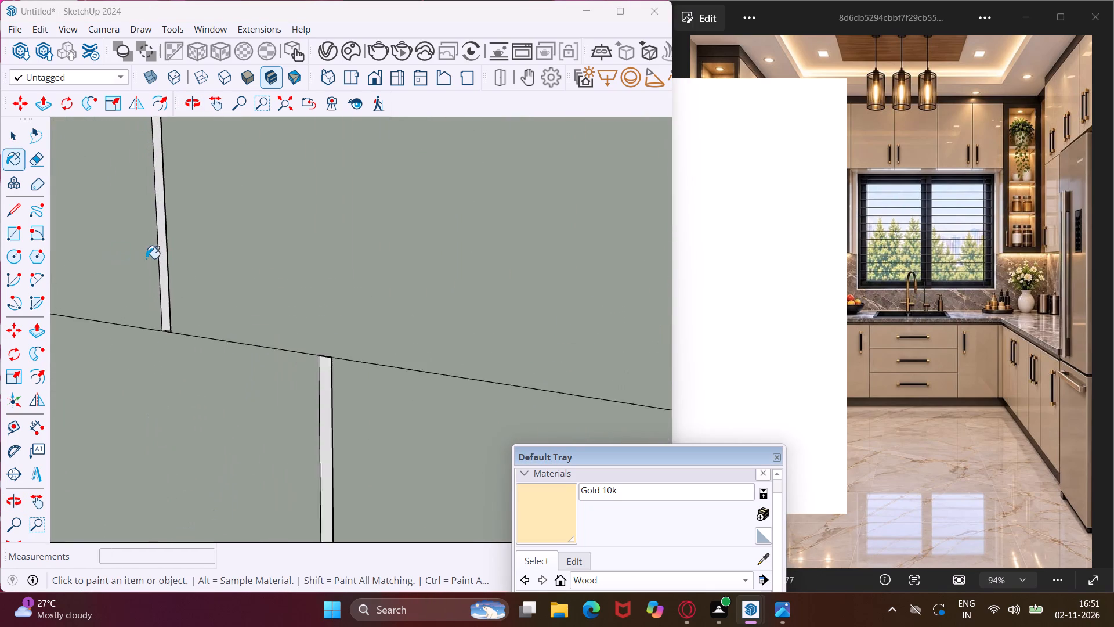
scroll(146, 258, "up", 4)
left_click(169, 270)
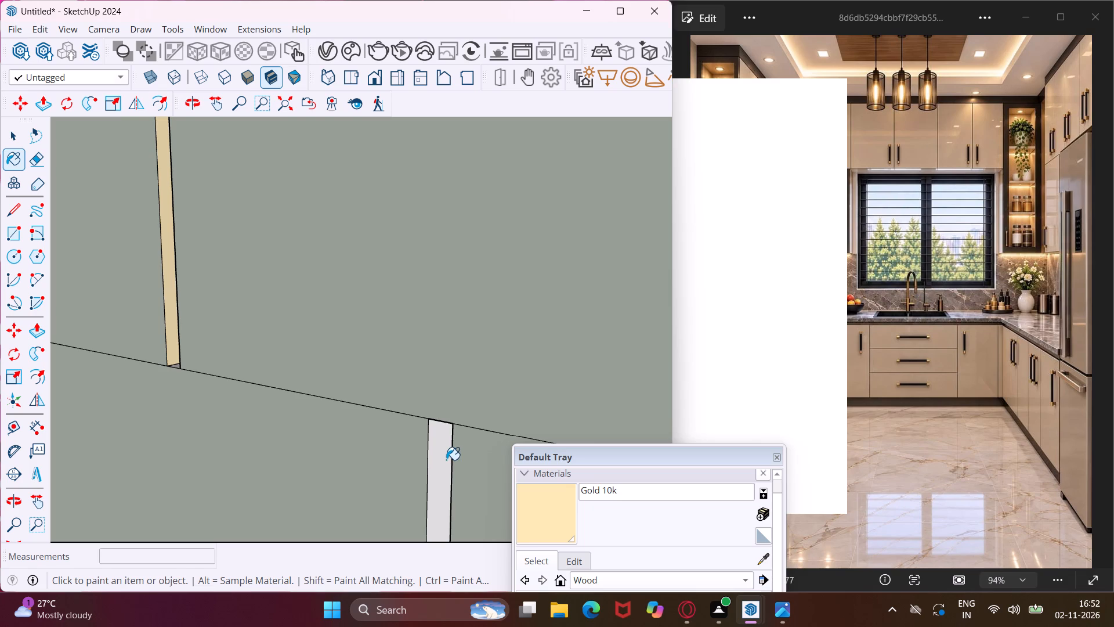
left_click(442, 457)
middle_click_drag(429, 447, 579, 470)
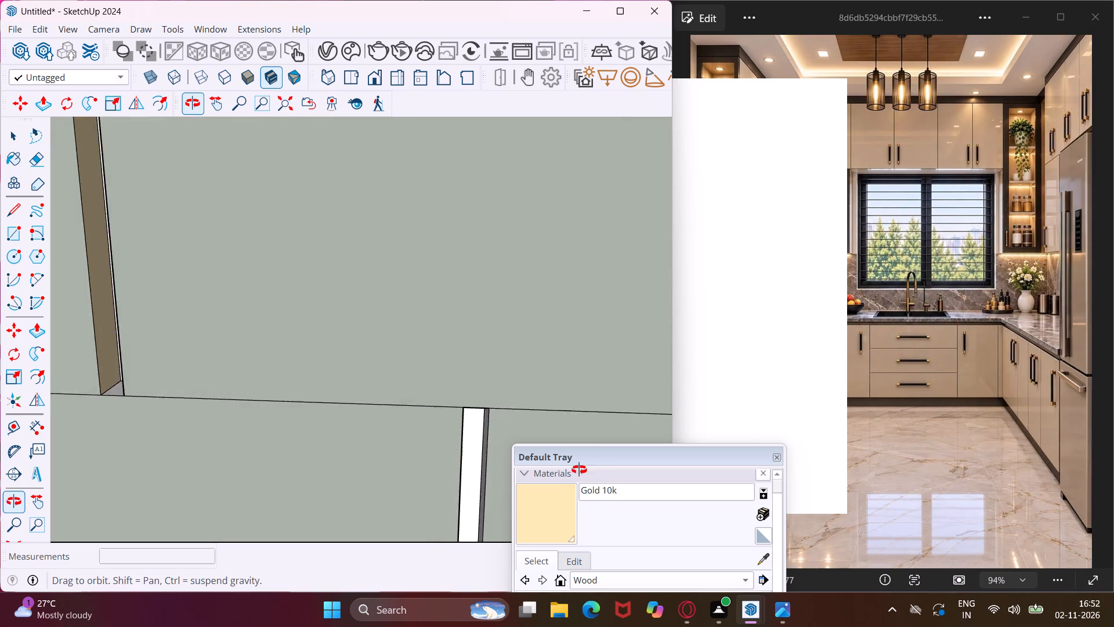
middle_click_drag(579, 470, 587, 475)
scroll(467, 452, "up", 2)
left_click(473, 449)
left_click(488, 440)
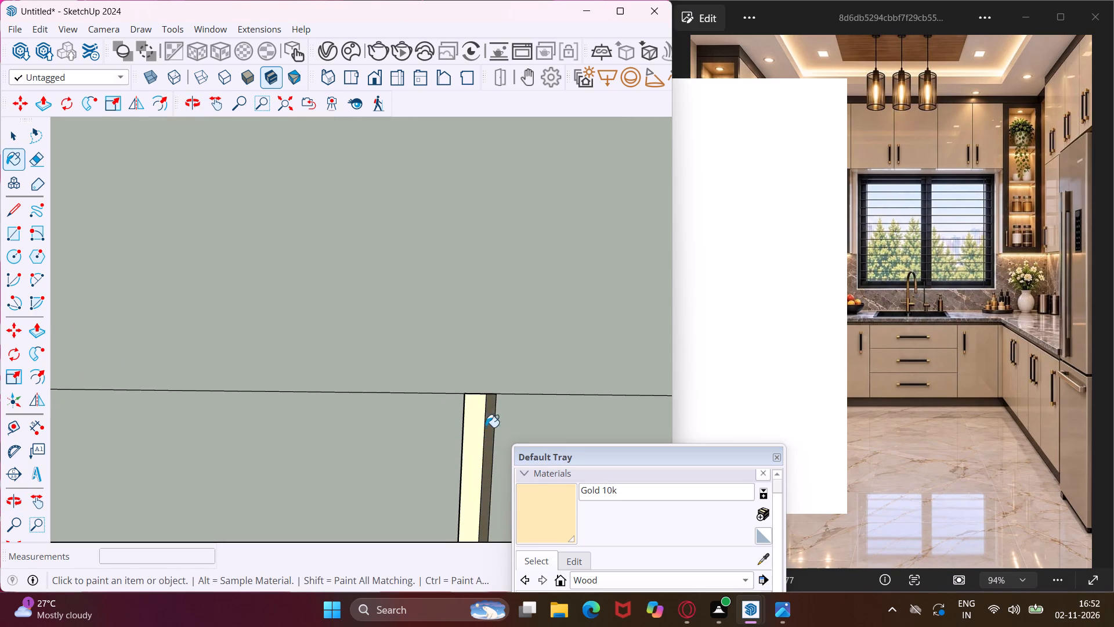
Paint the back, remaining side face and bottom end of that upper wall cabinet groove with Gold 10k.
scroll(483, 395, "down", 8)
scroll(262, 349, "up", 7)
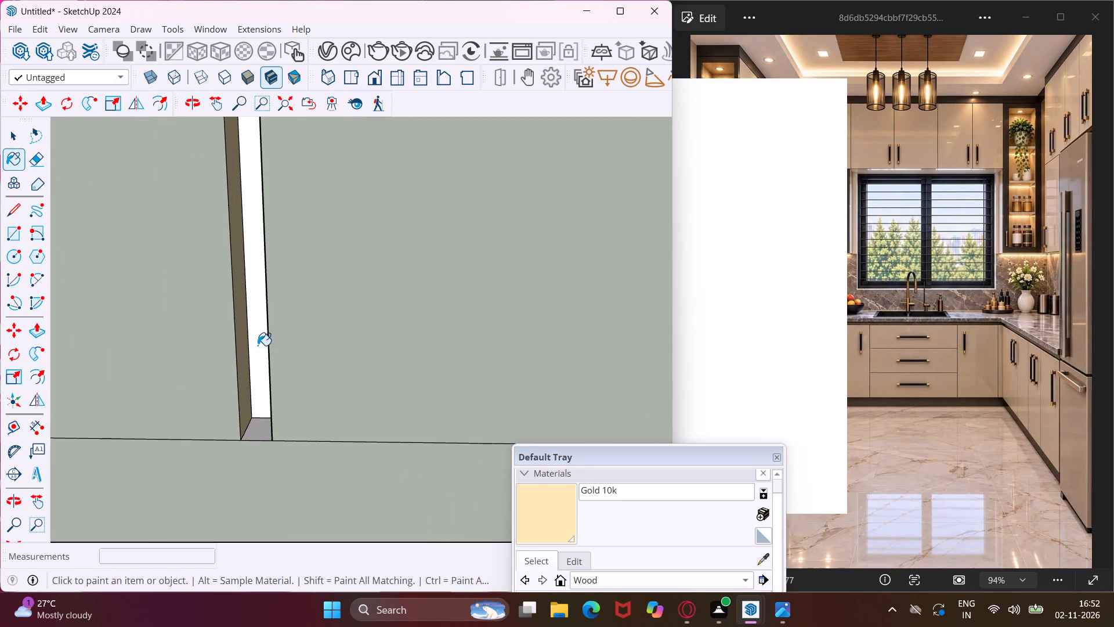
left_click(258, 345)
middle_click_drag(264, 349, 364, 373)
left_click(292, 407)
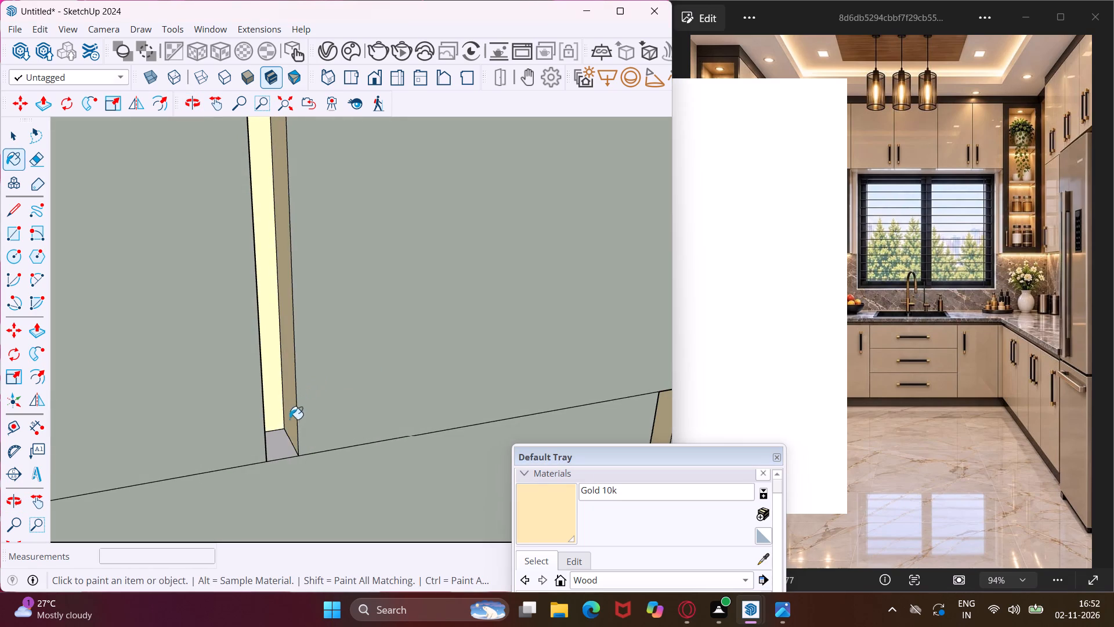
left_click(280, 449)
Paint the top end of the neighbouring lower wall cabinet groove with Gold 10k.
scroll(272, 449, "down", 4)
middle_click_drag(285, 449, 169, 326)
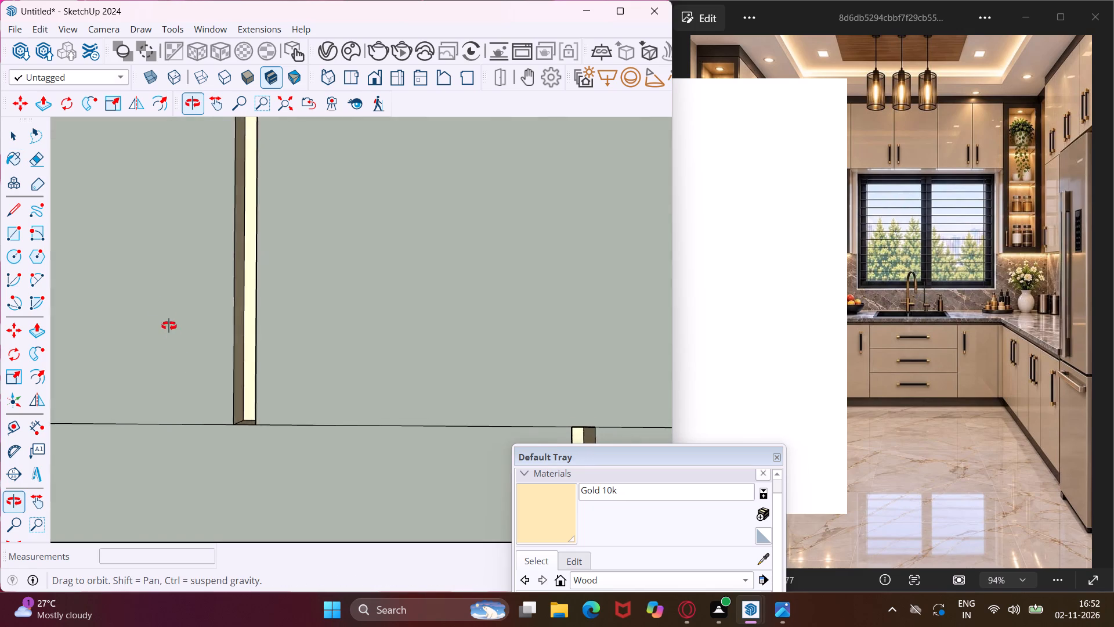
middle_click_drag(169, 326, 149, 257)
scroll(591, 430, "up", 3)
left_click(592, 390)
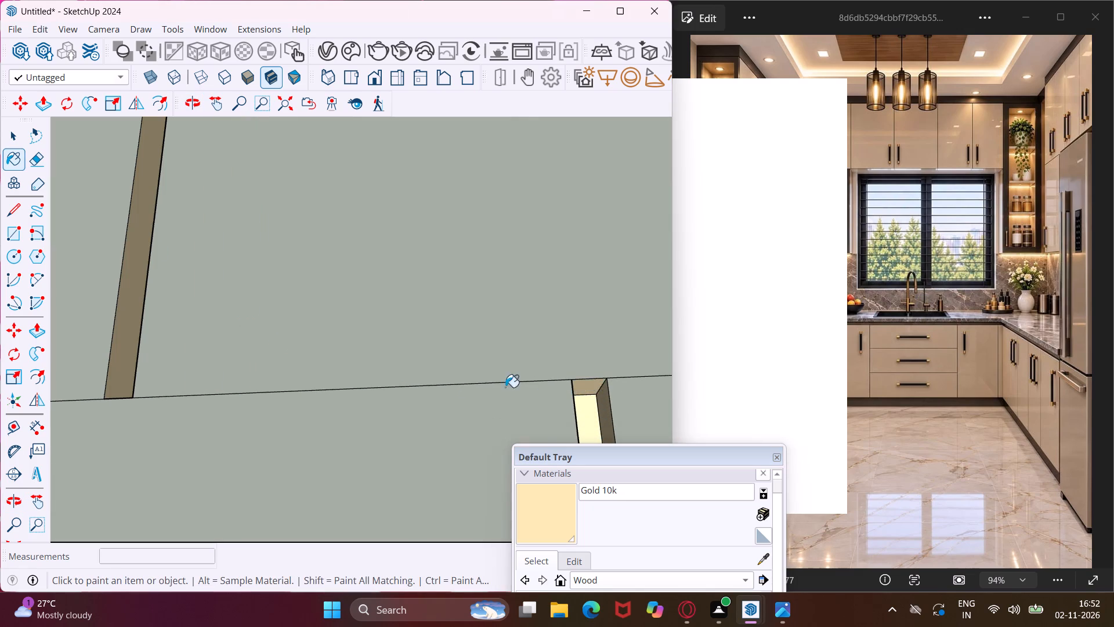
Paint the back and both side faces of the groove between the left pair of door handles above the window with Gold 10k.
scroll(384, 363, "down", 6)
scroll(299, 363, "down", 9)
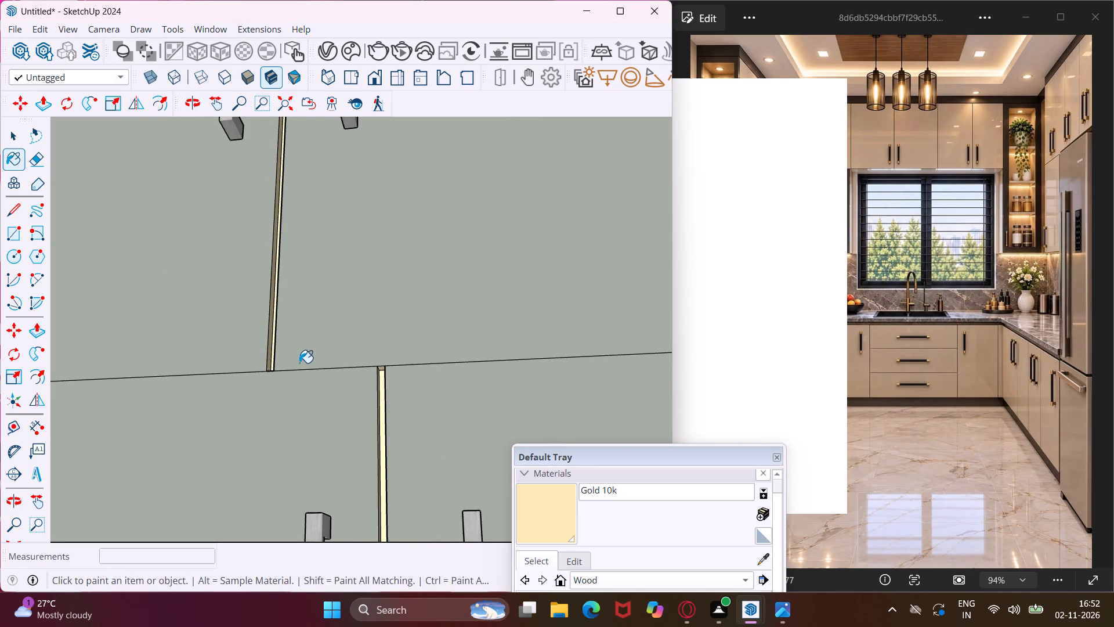
middle_click_drag(299, 363, 107, 438)
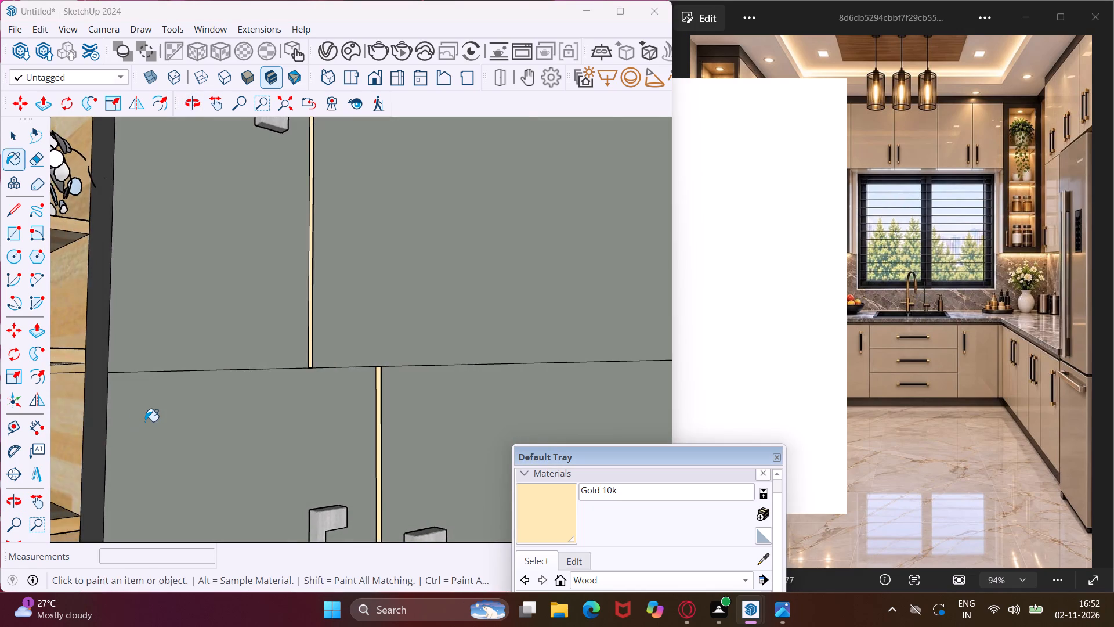
scroll(145, 421, "down", 17)
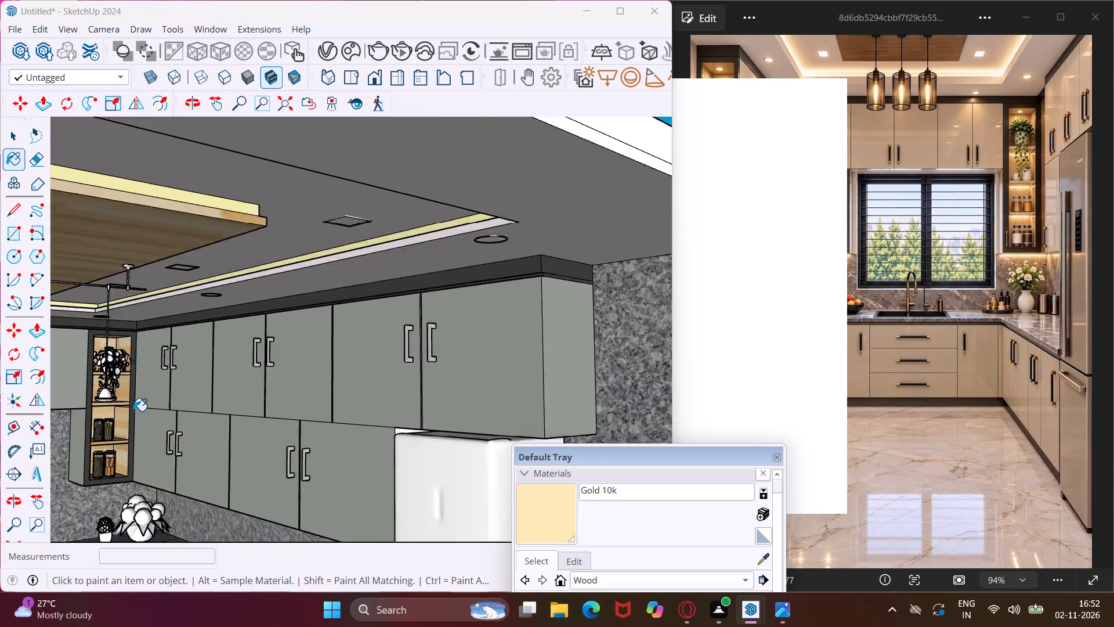
scroll(133, 411, "down", 17)
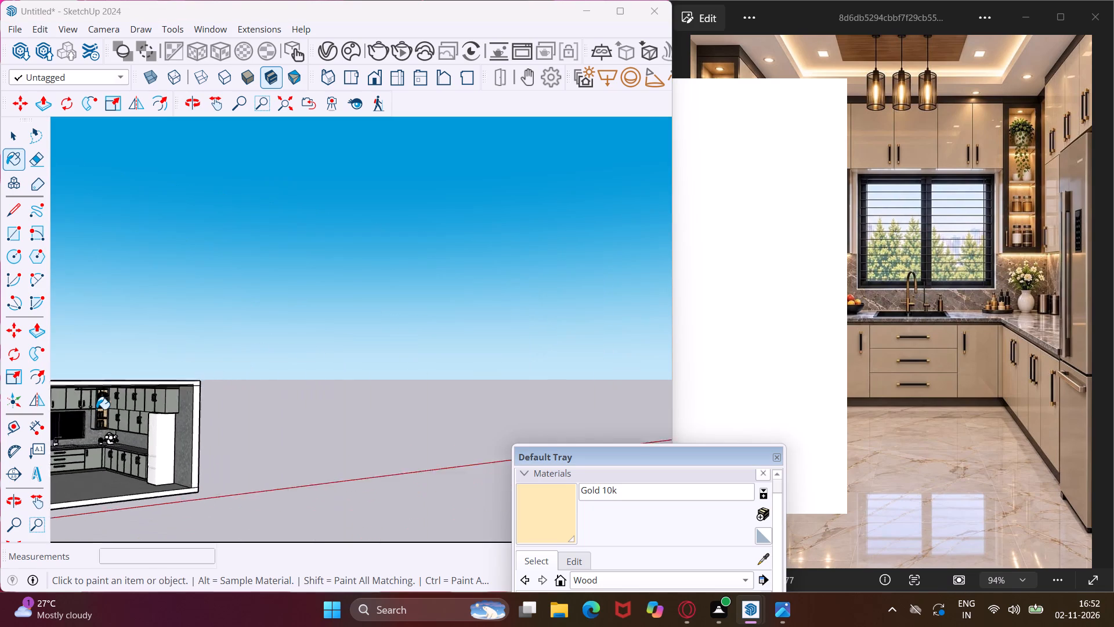
scroll(96, 409, "down", 6)
scroll(78, 412, "up", 16)
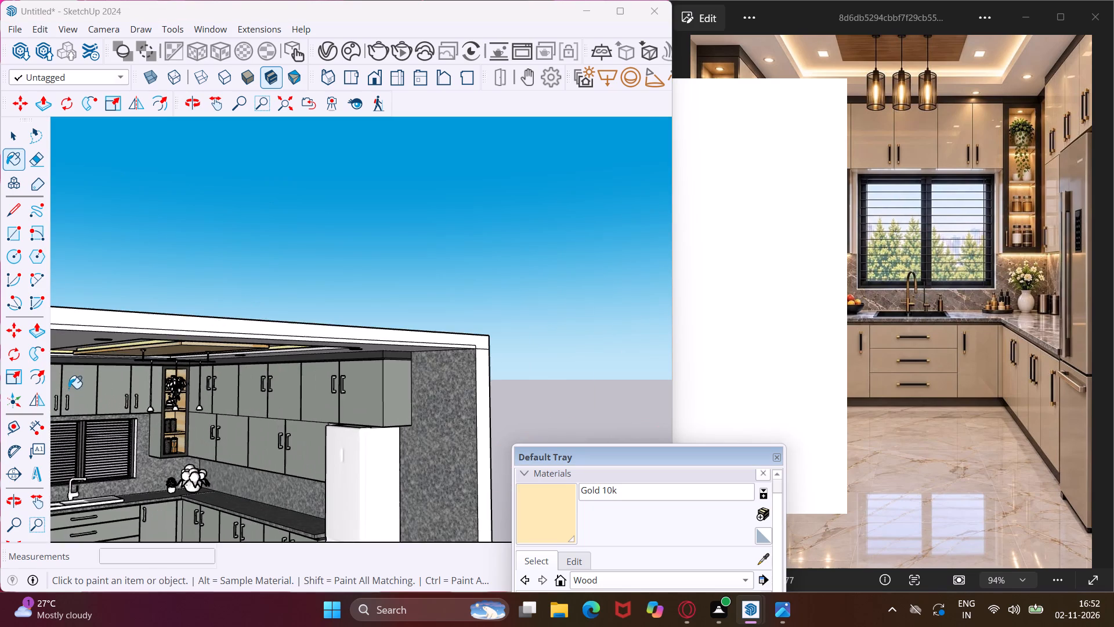
scroll(52, 391, "up", 20)
scroll(52, 391, "up", 6)
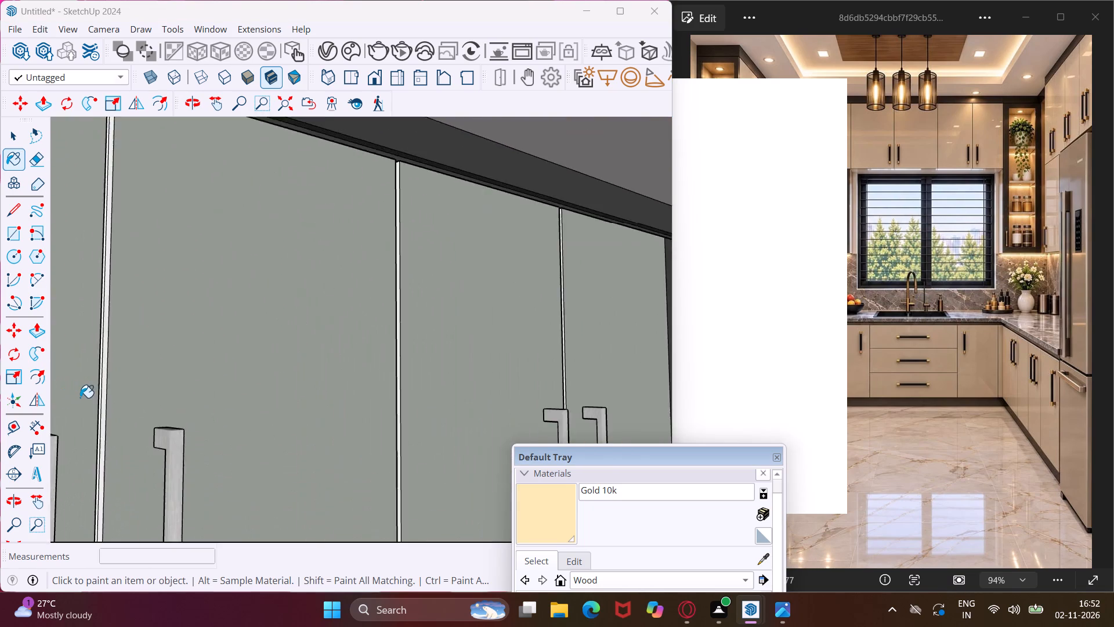
scroll(80, 398, "up", 10)
left_click(119, 391)
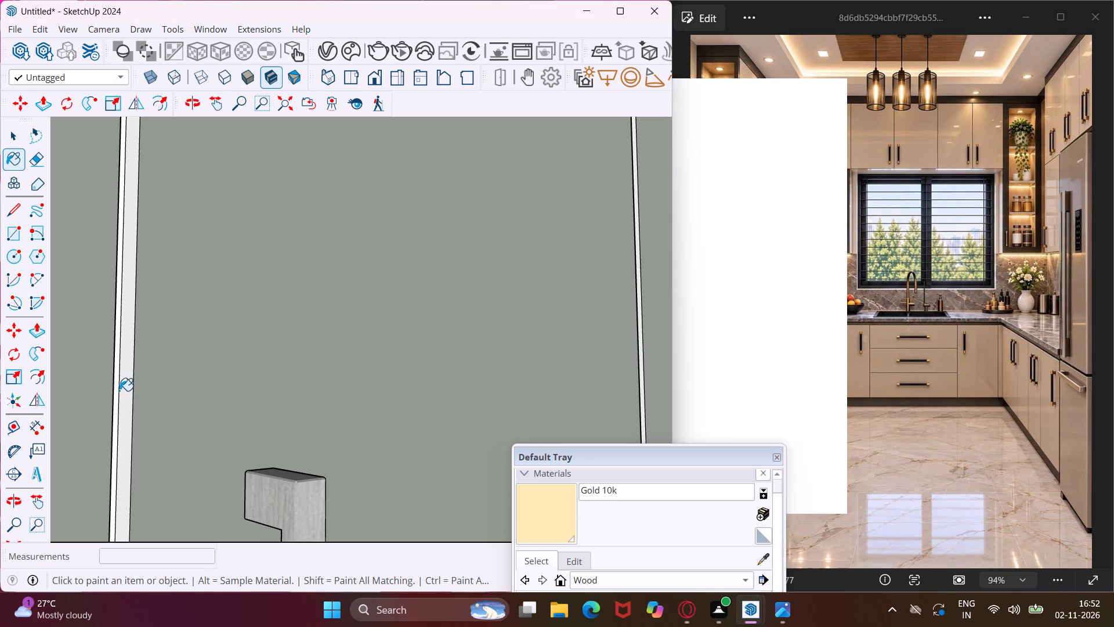
scroll(120, 391, "up", 3)
left_click(122, 390)
middle_click_drag(122, 390, 4, 421)
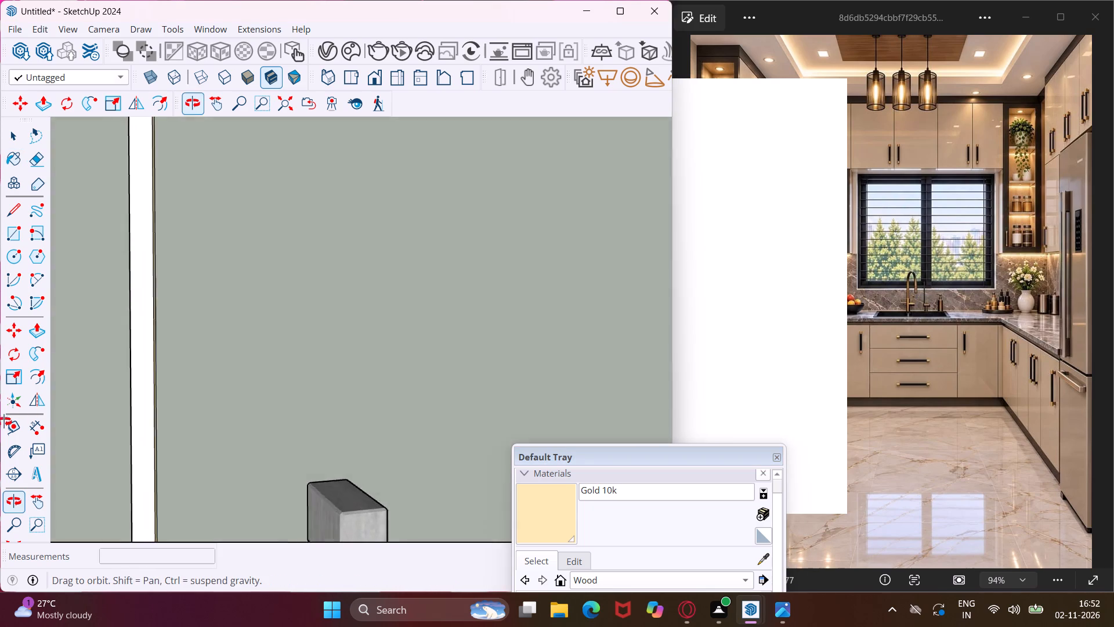
middle_click_drag(4, 421, 0, 435)
scroll(145, 413, "up", 6)
left_click(155, 402)
middle_click_drag(140, 401, 124, 403)
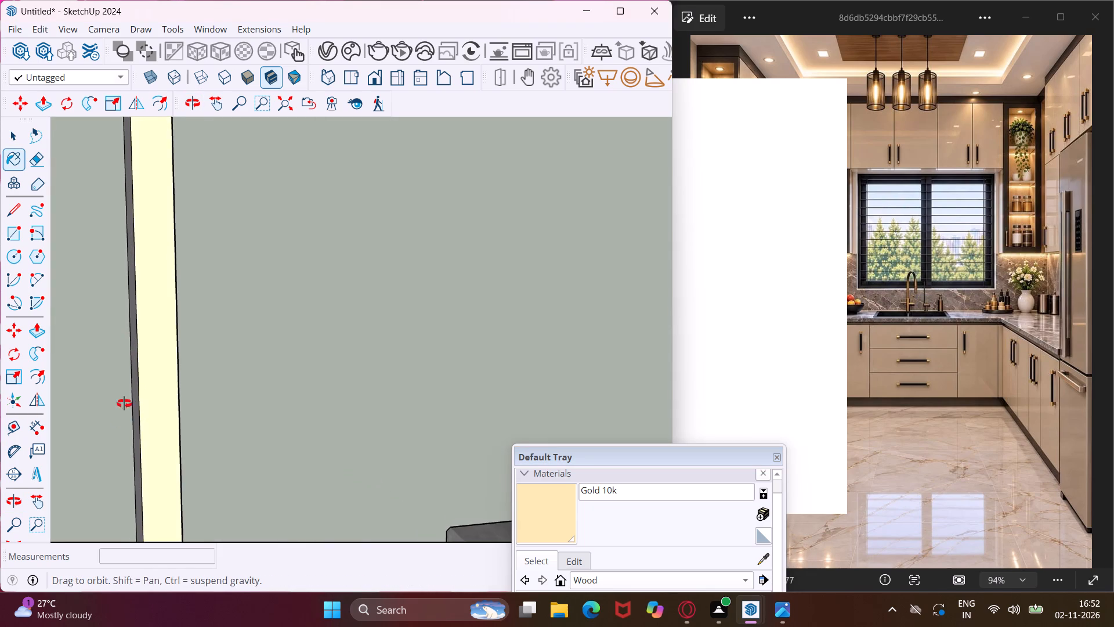
middle_click_drag(124, 403, 91, 412)
scroll(128, 416, "up", 4)
left_click(149, 417)
Paint both side faces and the back of the groove between the right pair of door handles above the window with Gold 10k.
scroll(146, 380, "down", 7)
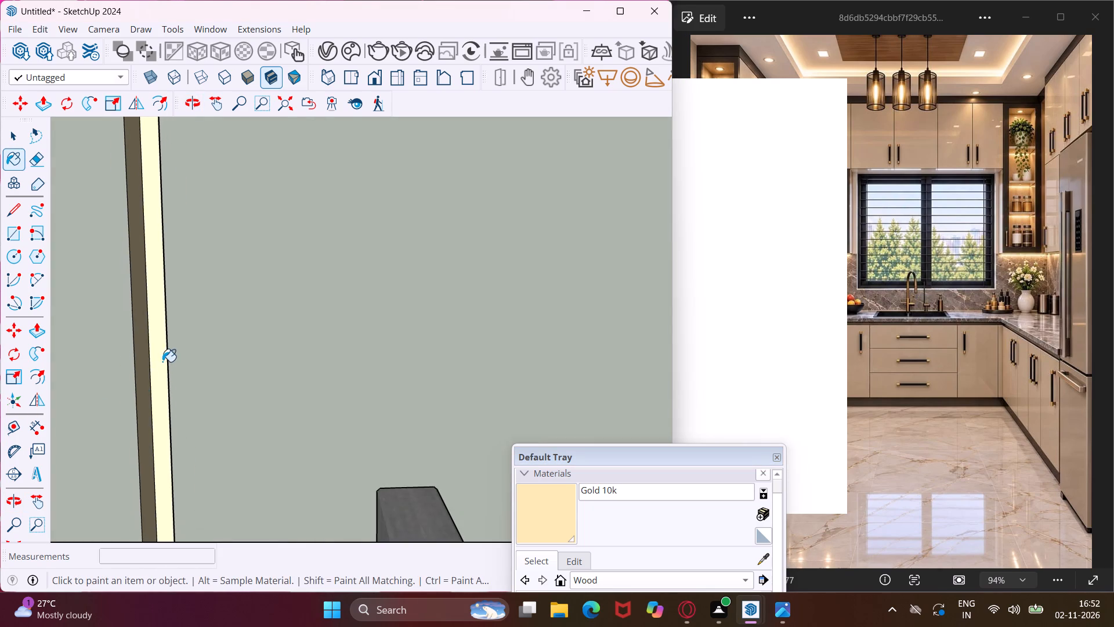
scroll(164, 352, "down", 20)
scroll(165, 352, "down", 3)
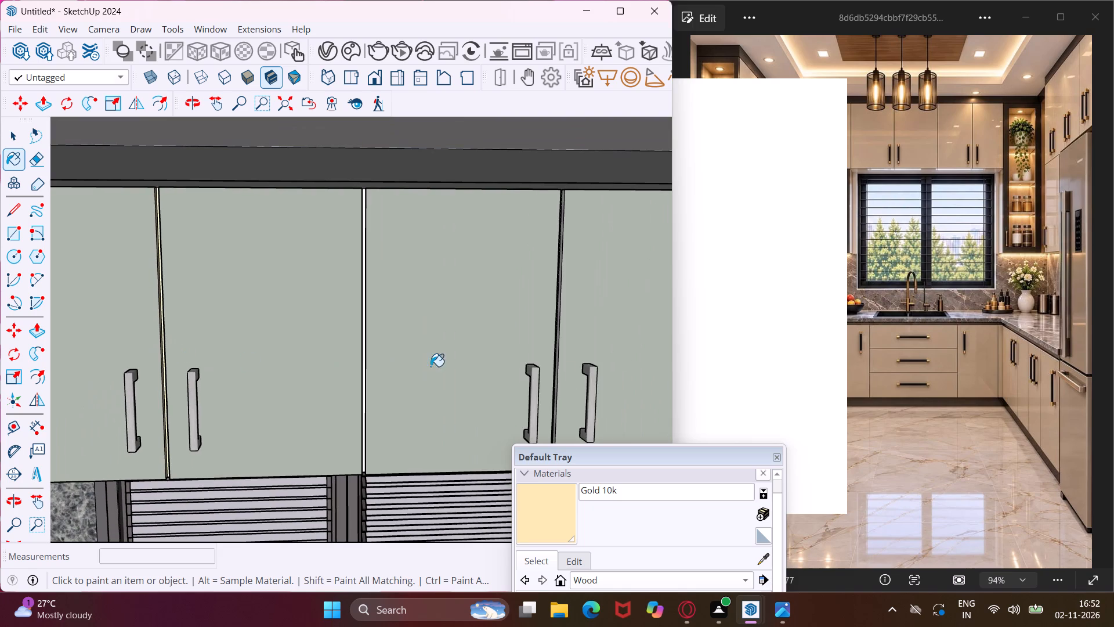
scroll(557, 354, "up", 14)
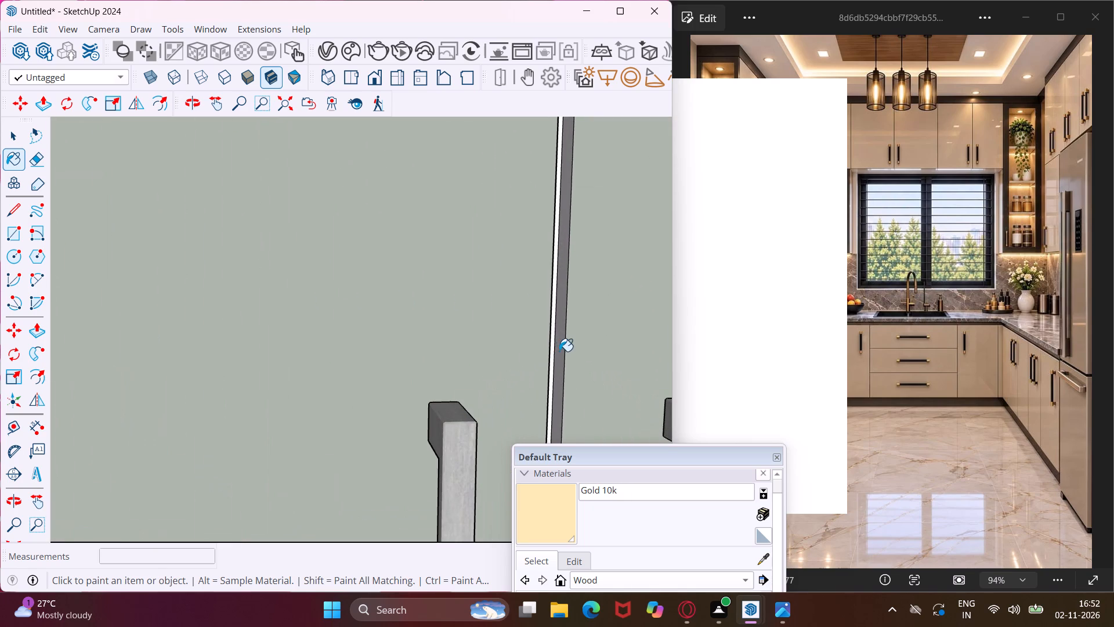
left_click(559, 351)
middle_click_drag(559, 351, 374, 364)
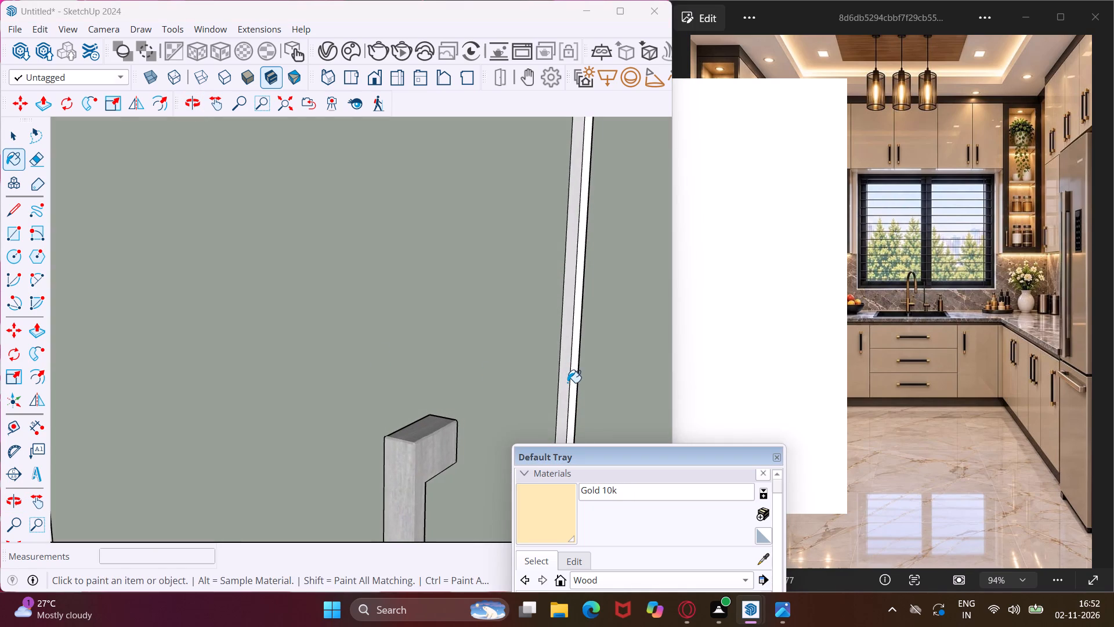
left_click(567, 383)
middle_click_drag(567, 383, 648, 398)
scroll(561, 387, "up", 3)
left_click(554, 379)
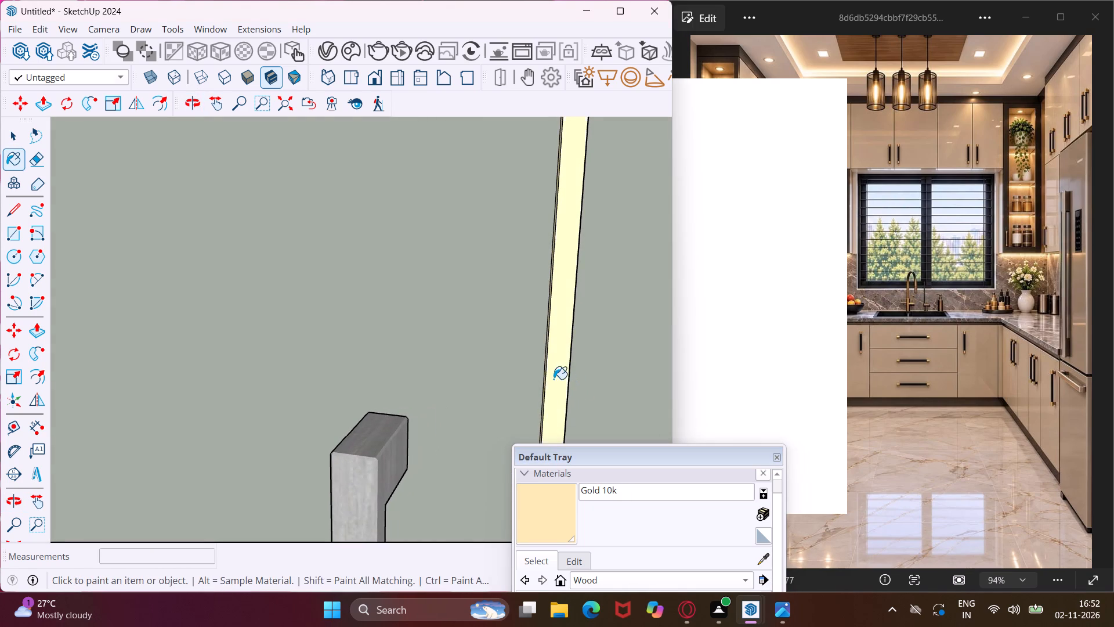
Paint the back and both side faces of the middle groove separating the two door pairs above the window with Gold 10k.
scroll(554, 343, "down", 18)
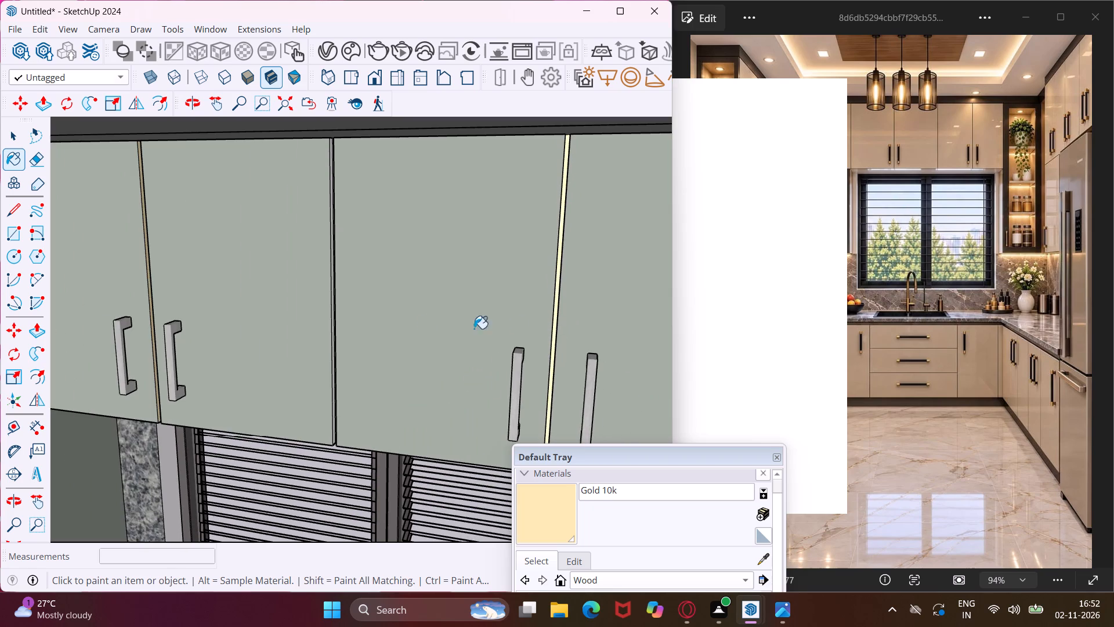
middle_click_drag(300, 316, 392, 333)
scroll(364, 296, "up", 5)
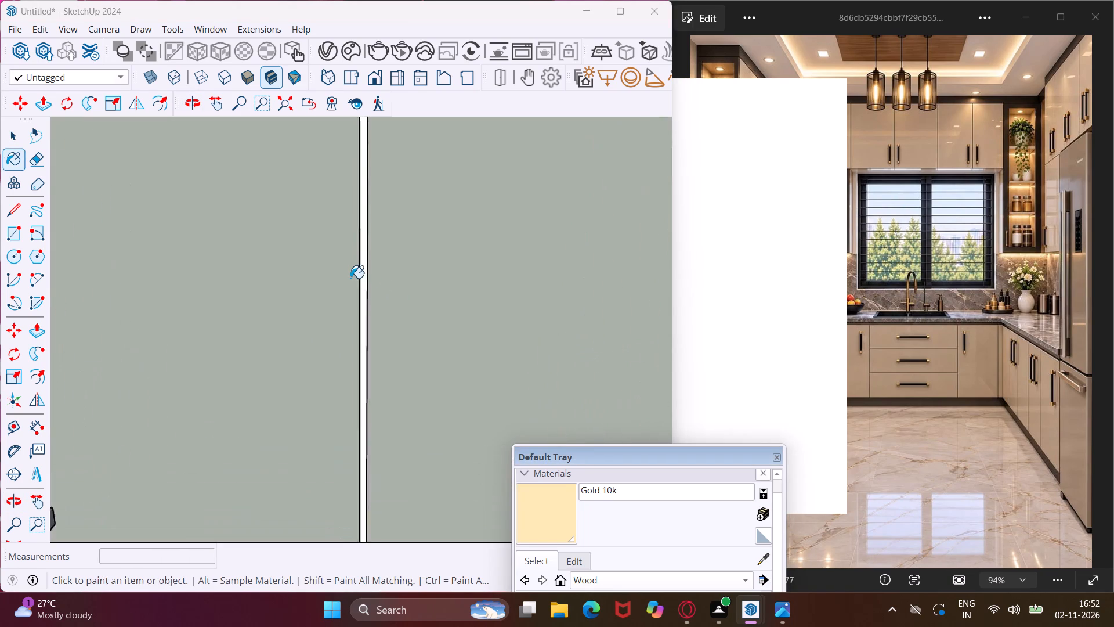
scroll(350, 278, "up", 17)
left_click(404, 287)
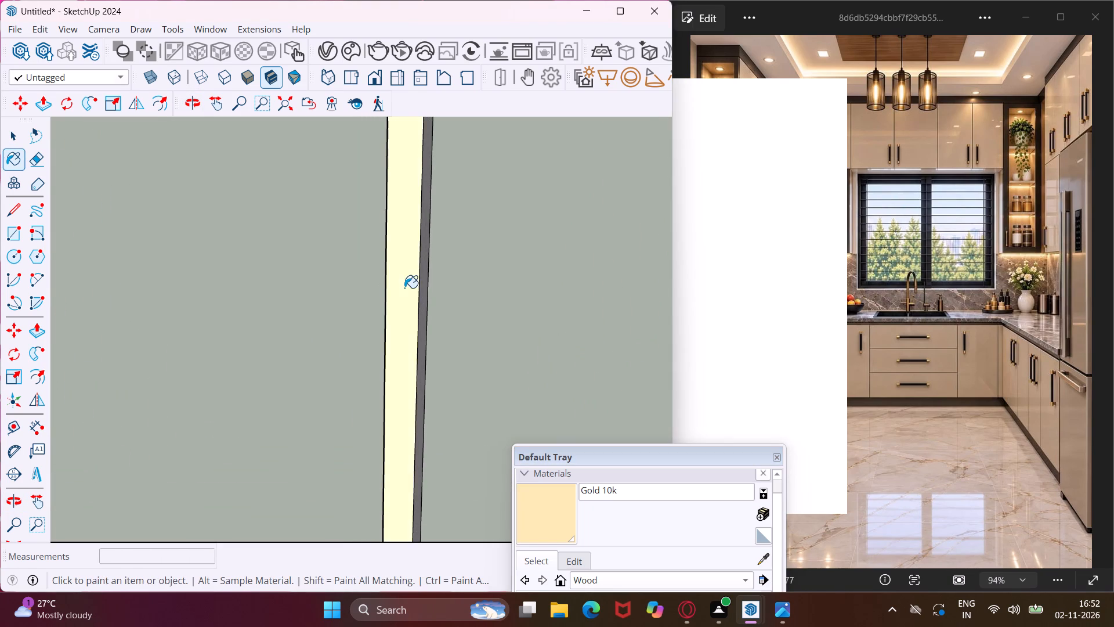
middle_click_drag(404, 288, 242, 318)
left_click(371, 311)
middle_click_drag(364, 308, 578, 327)
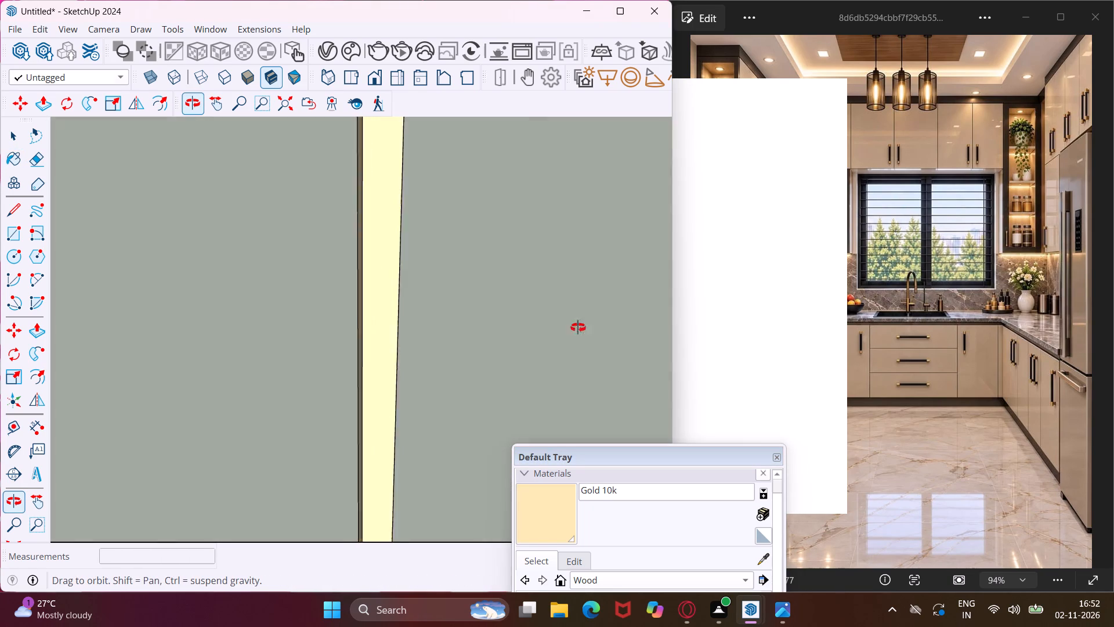
middle_click_drag(578, 327, 646, 327)
left_click(390, 382)
Paint the back and both side faces of the groove separating the doors above the open shelves from those above the window with Gold 10k.
scroll(428, 317, "down", 4)
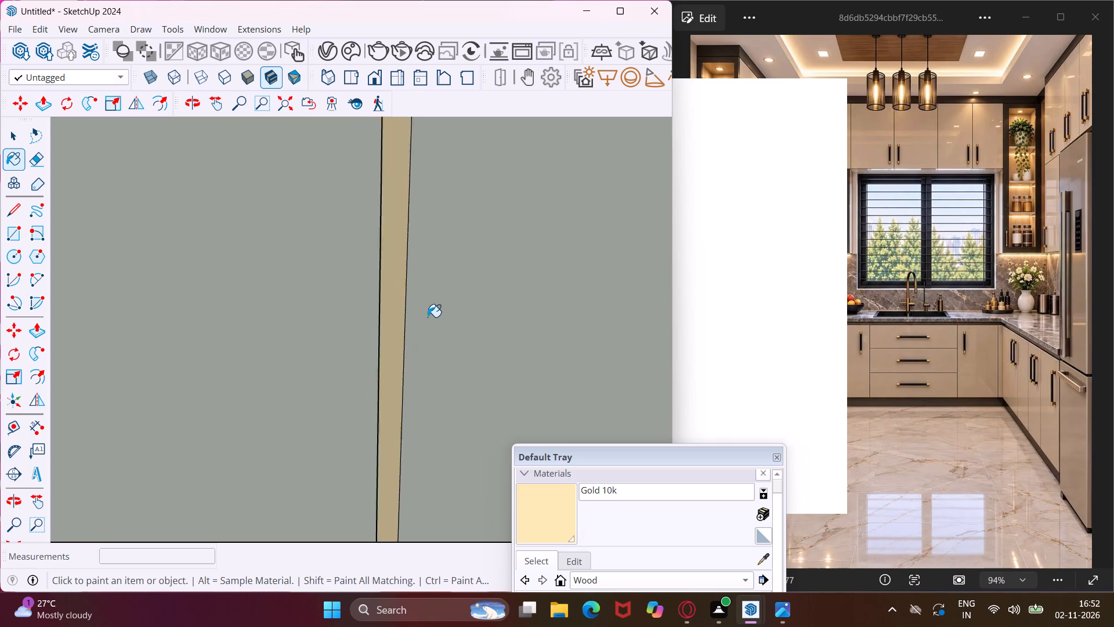
scroll(428, 317, "down", 15)
scroll(426, 316, "down", 6)
middle_click_drag(426, 316, 402, 175)
scroll(404, 174, "down", 6)
scroll(363, 304, "down", 4)
scroll(324, 344, "down", 11)
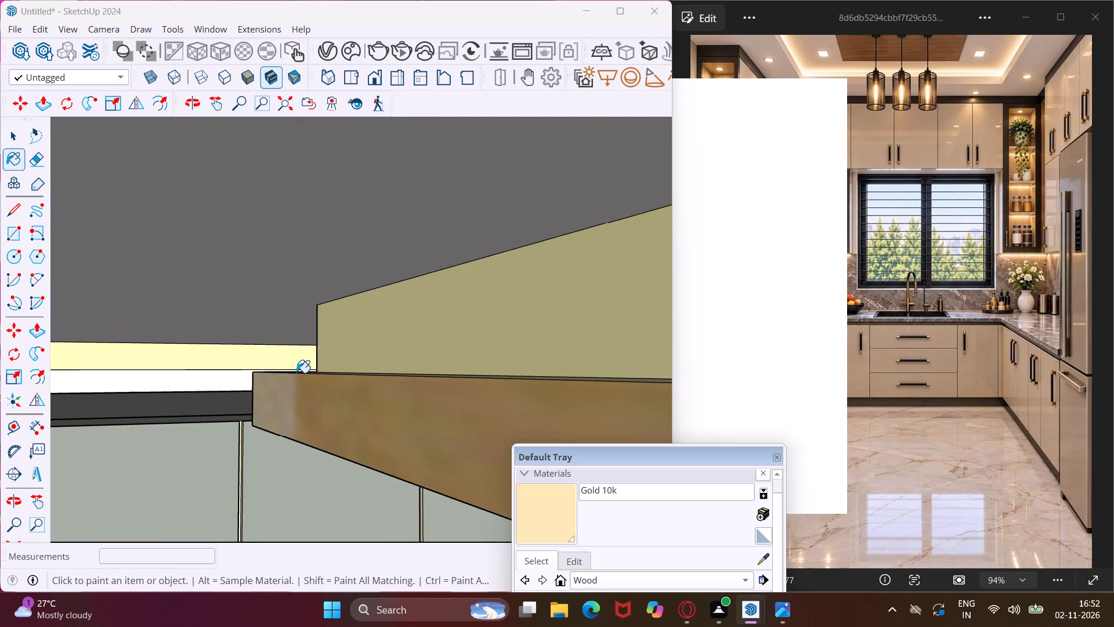
scroll(296, 373, "down", 12)
middle_click_drag(254, 419, 231, 322)
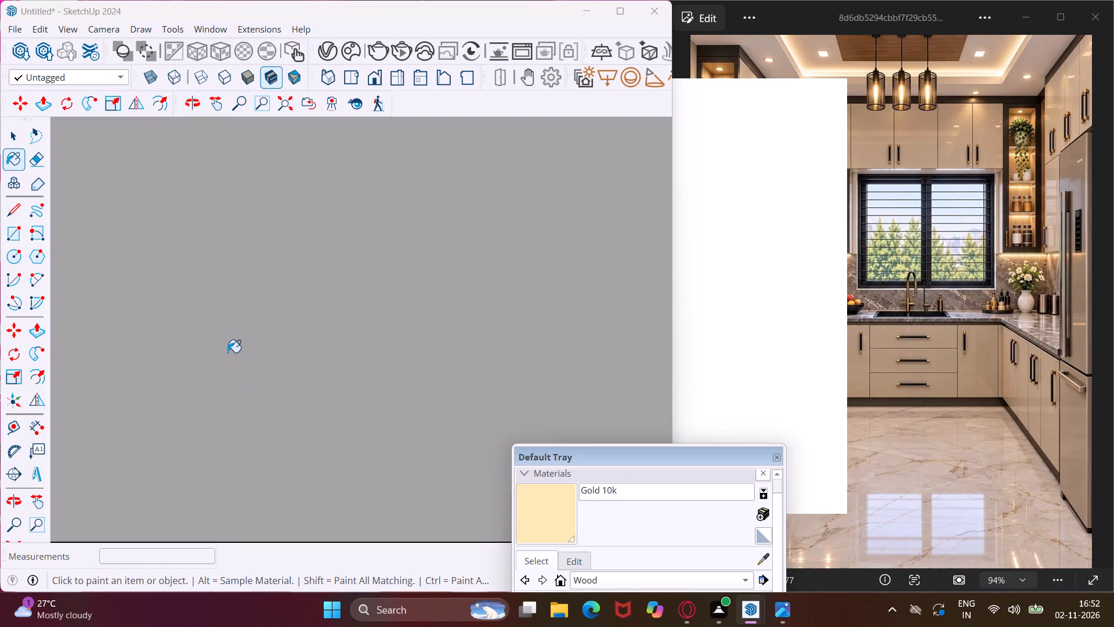
scroll(225, 369, "down", 11)
scroll(215, 482, "down", 10)
scroll(235, 428, "down", 5)
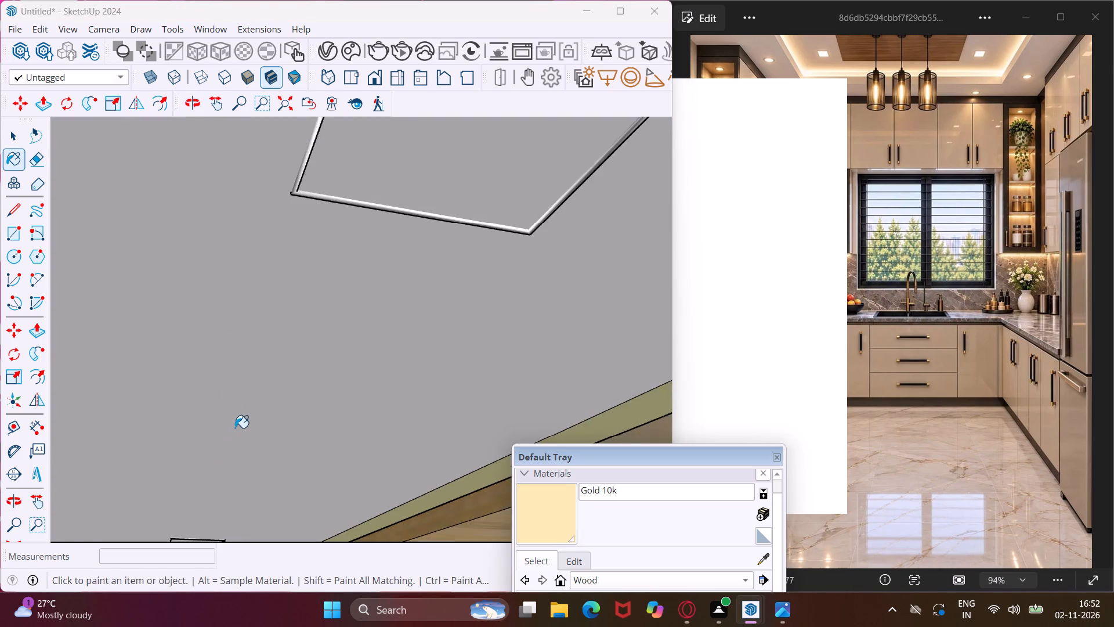
scroll(235, 428, "down", 20)
scroll(235, 428, "down", 3)
scroll(175, 481, "down", 11)
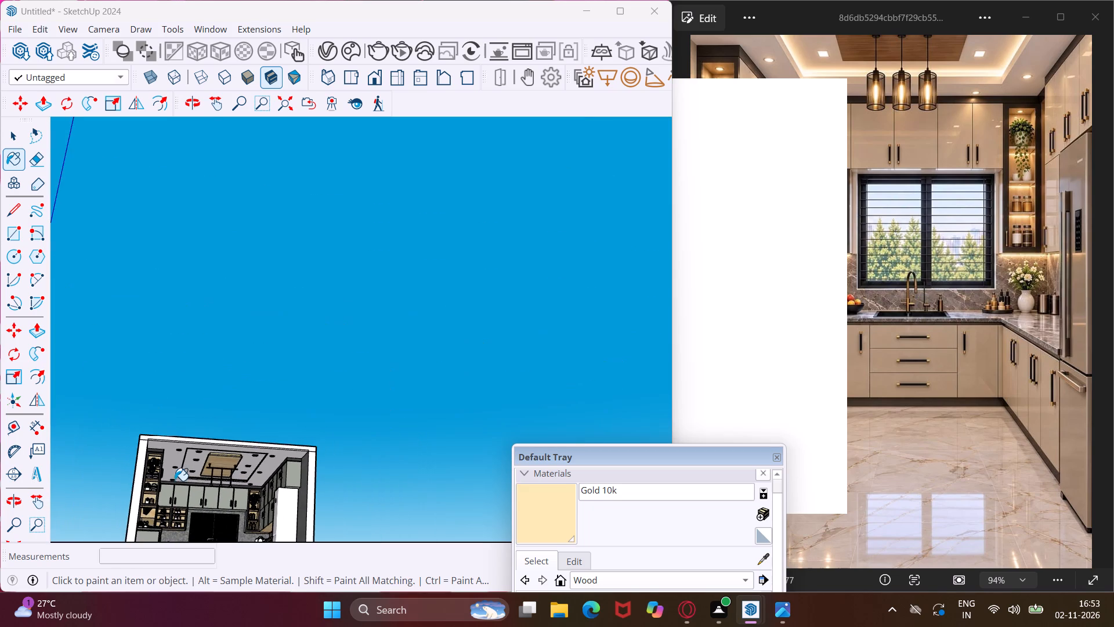
middle_click_drag(175, 481, 164, 536)
scroll(181, 491, "up", 4)
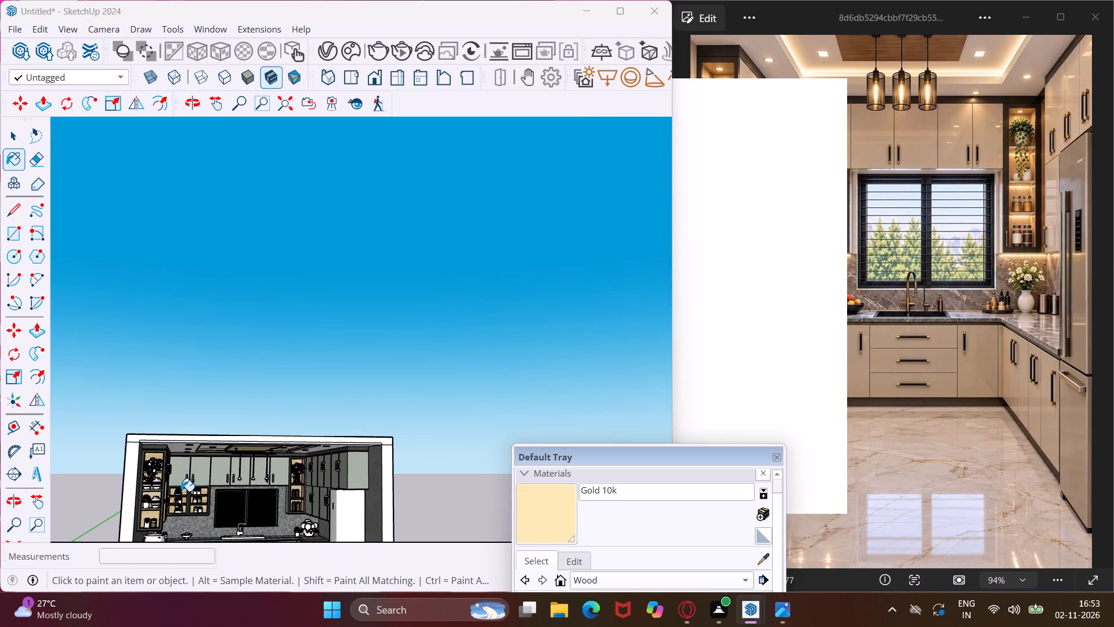
scroll(181, 491, "up", 18)
scroll(190, 473, "up", 5)
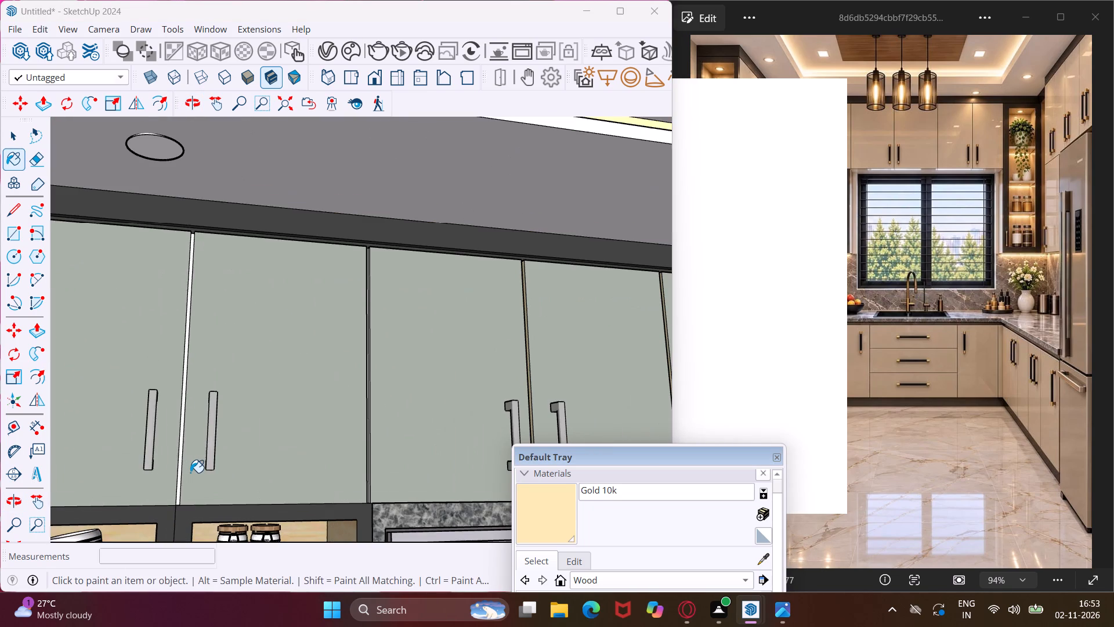
middle_click_drag(362, 466, 327, 466)
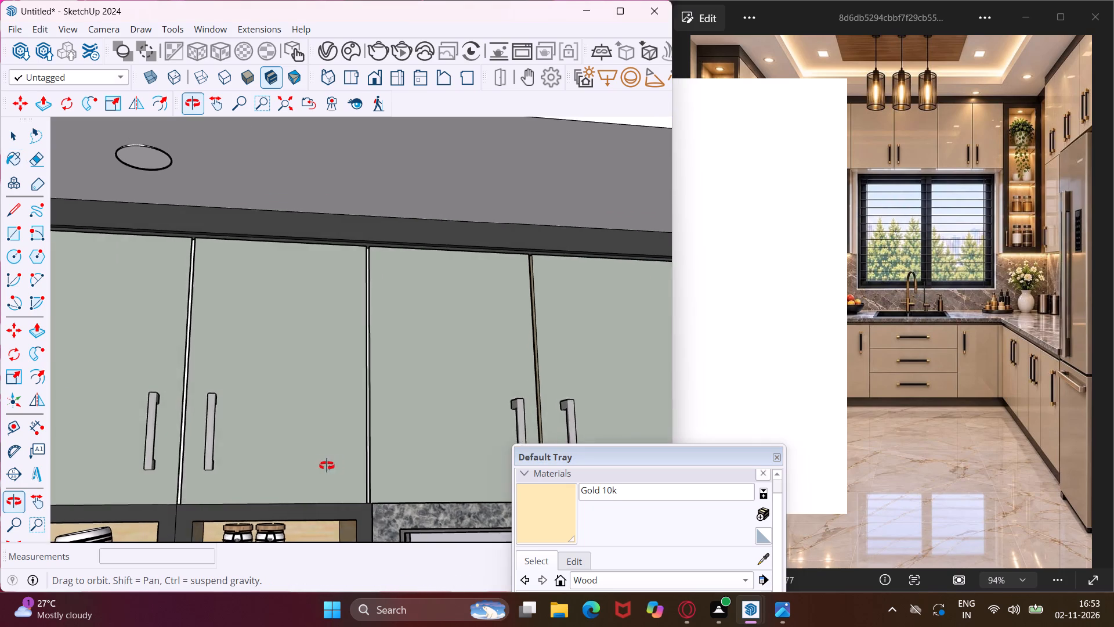
middle_click_drag(327, 466, 233, 477)
scroll(363, 460, "up", 12)
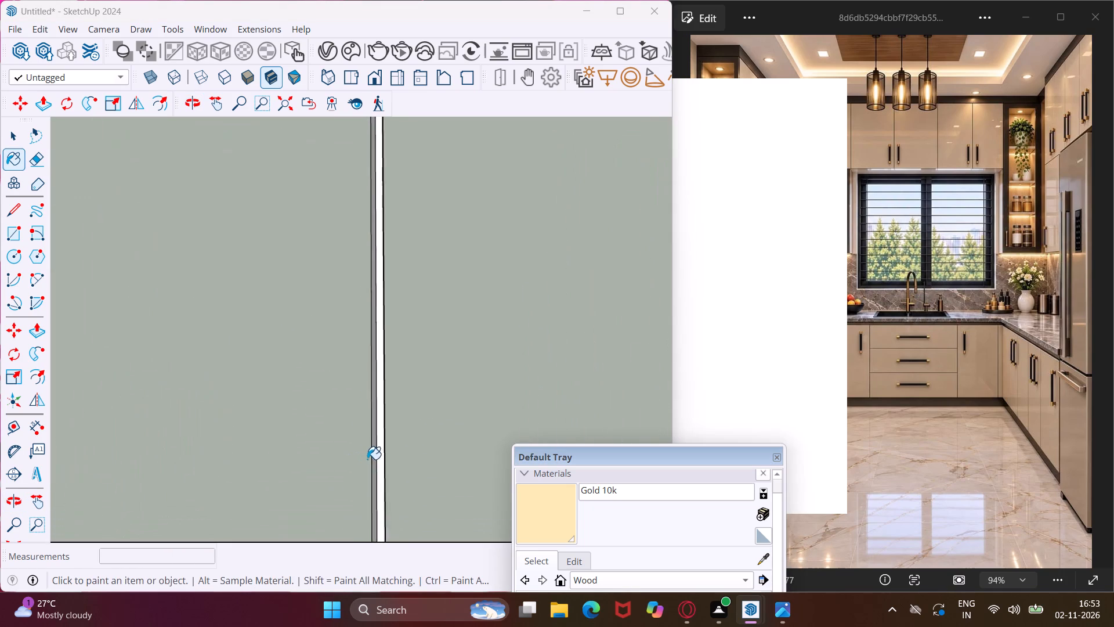
scroll(367, 459, "up", 9)
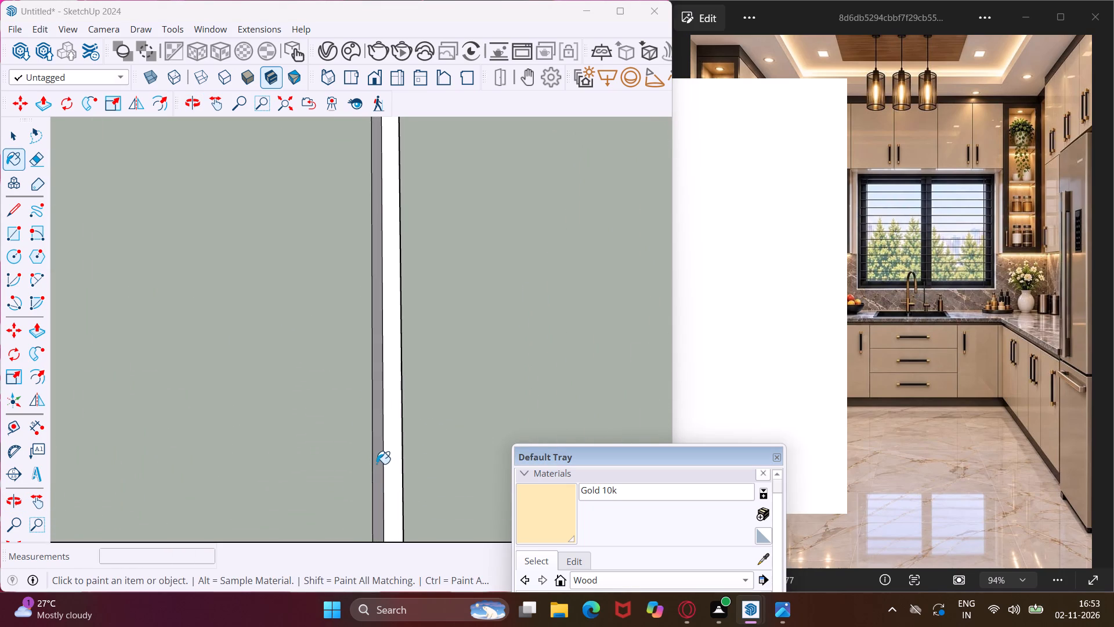
left_click(377, 464)
left_click(394, 466)
middle_click_drag(394, 466, 543, 483)
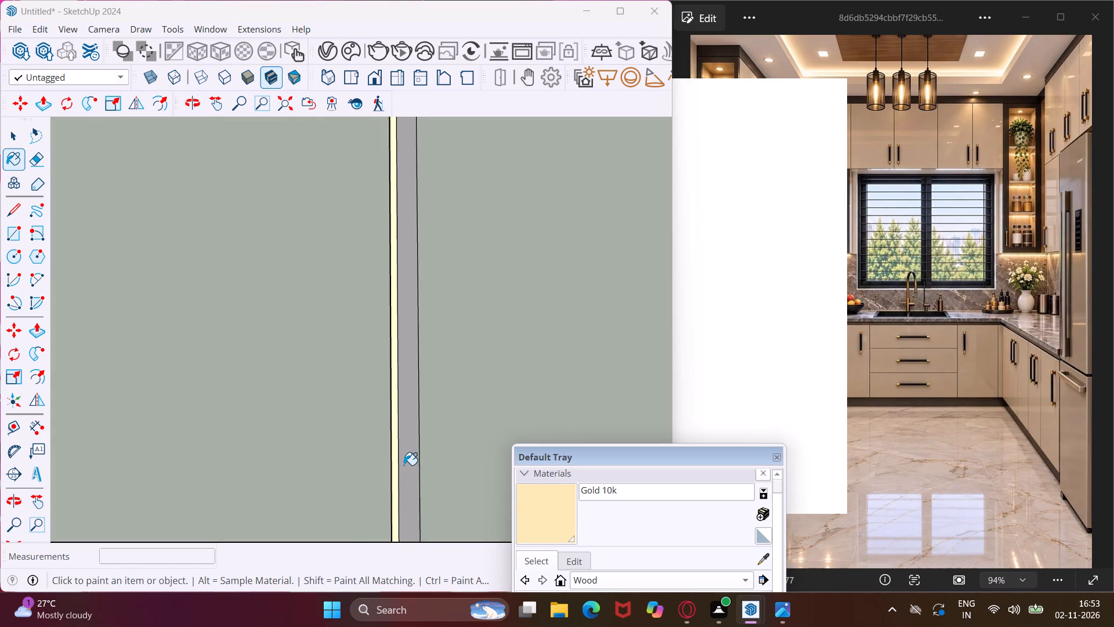
left_click(404, 465)
Paint the back and both side faces of the groove between the door handles above the open jar shelves with Gold 10k.
scroll(446, 370, "down", 16)
scroll(428, 368, "down", 5)
scroll(215, 366, "up", 18)
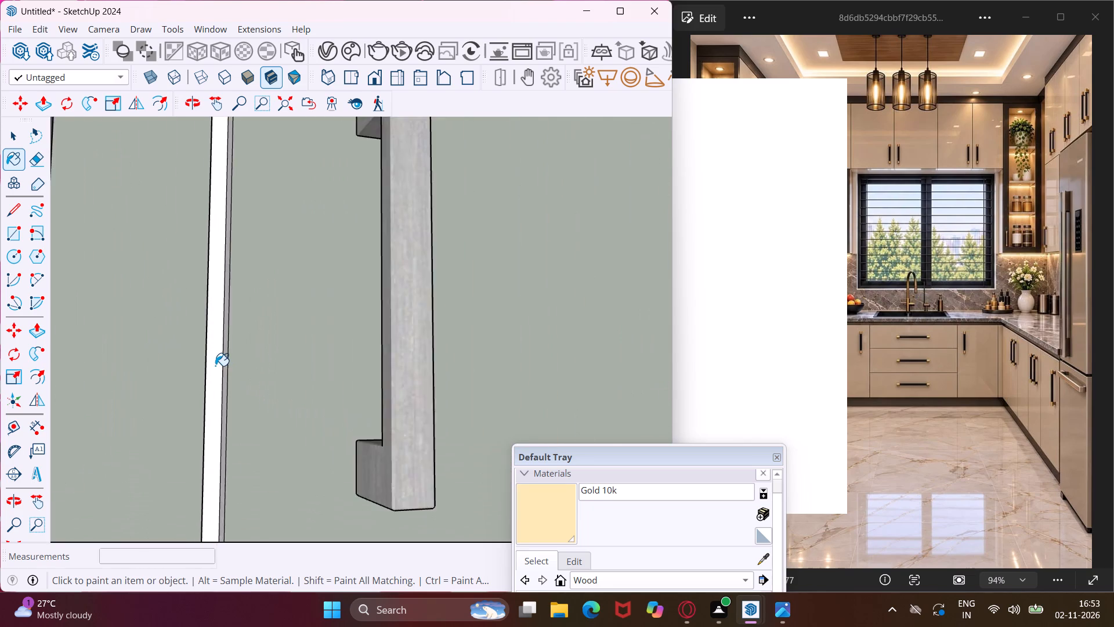
scroll(215, 366, "up", 2)
left_click(215, 366)
middle_click_drag(215, 366, 163, 393)
scroll(176, 398, "up", 2)
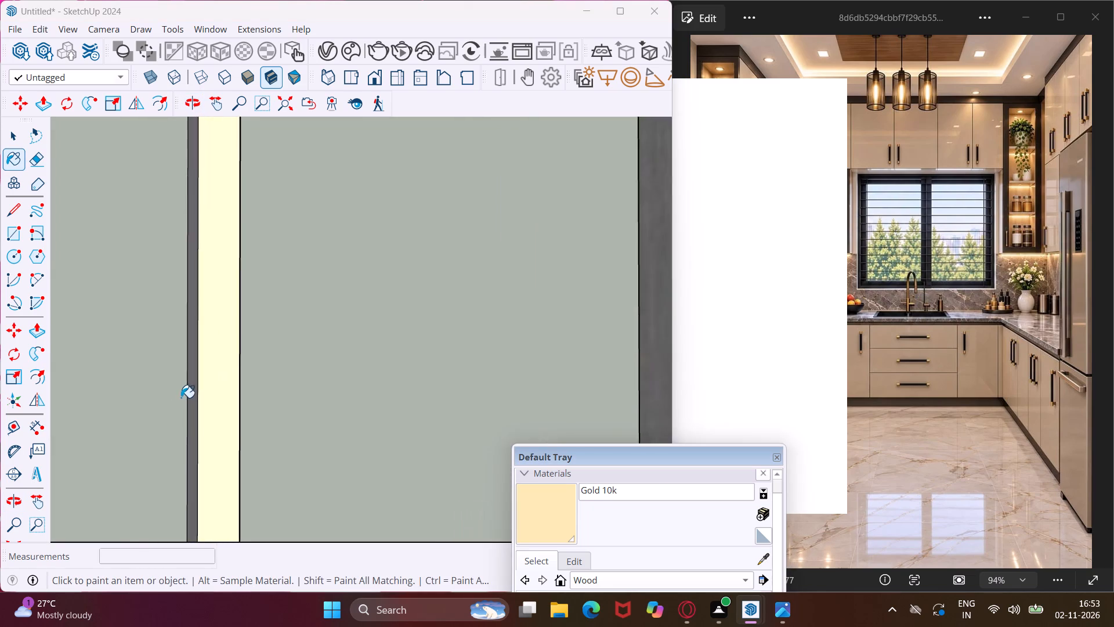
scroll(181, 398, "up", 4)
left_click(192, 397)
middle_click_drag(192, 397, 289, 420)
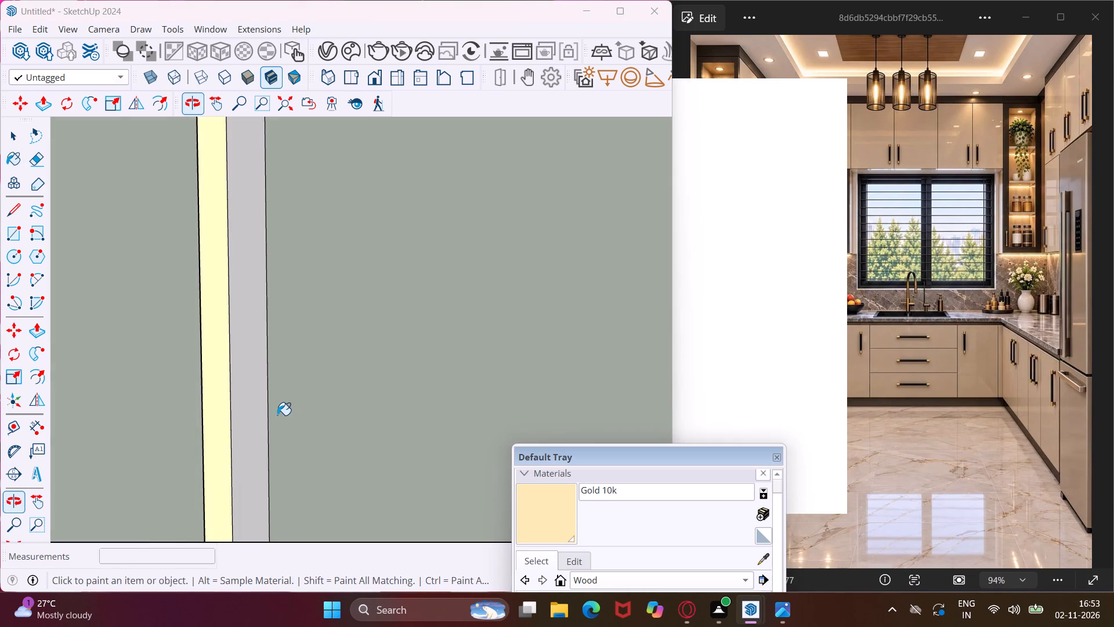
left_click(261, 402)
Paint the back and both side faces of the groove between the two cabinet doors above the range hood with Gold 10k.
scroll(234, 408, "down", 5)
scroll(219, 363, "down", 10)
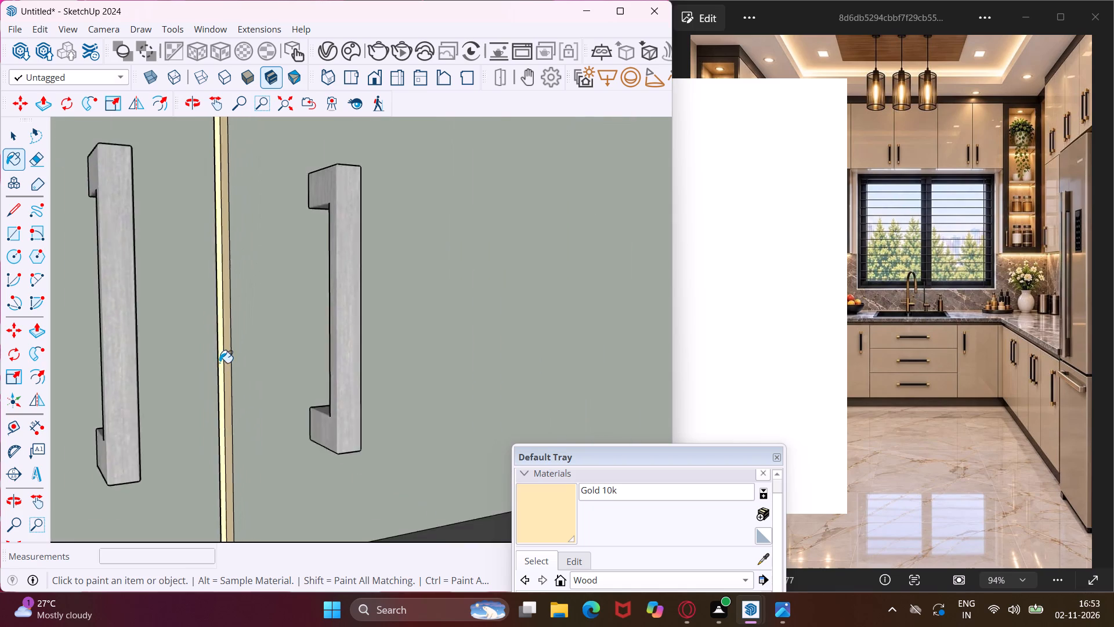
scroll(219, 363, "down", 14)
middle_click_drag(230, 370, 168, 354)
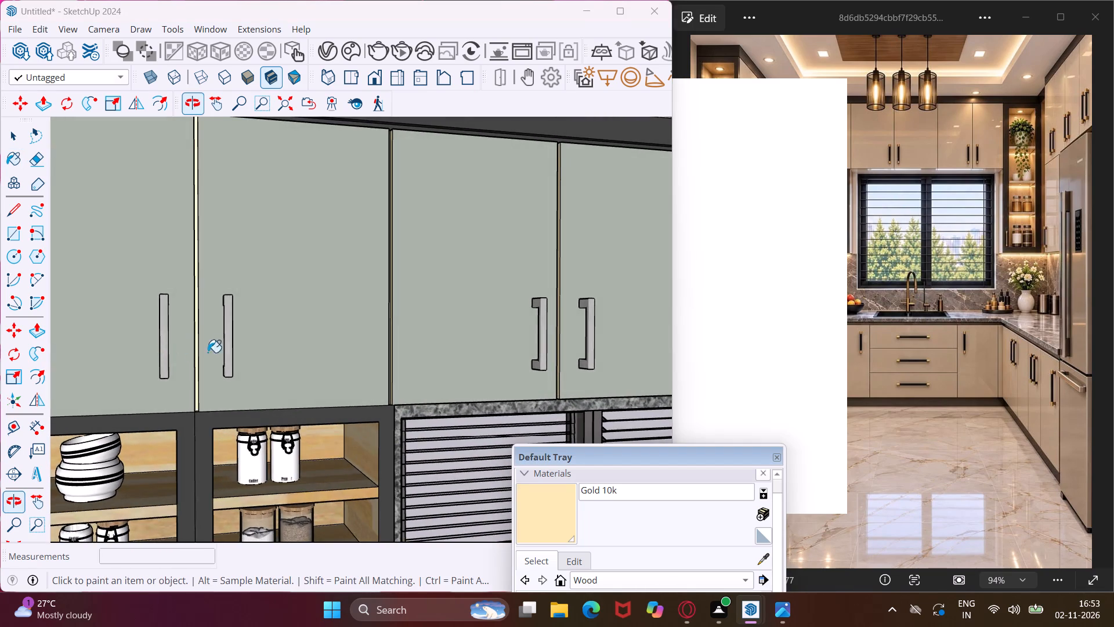
scroll(230, 344, "down", 16)
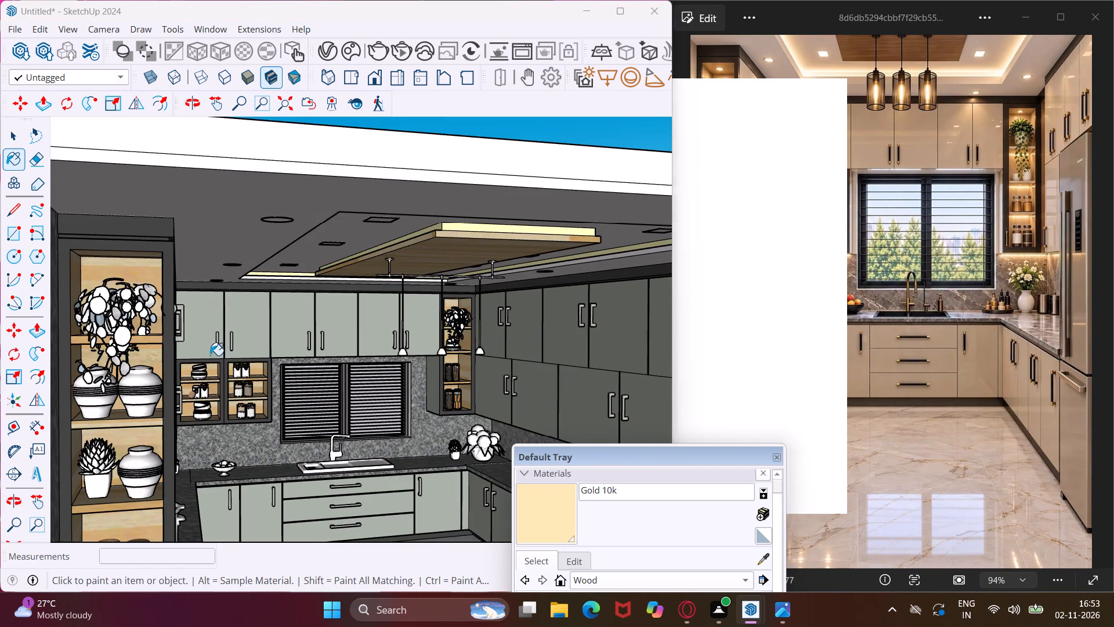
middle_click_drag(210, 355, 144, 329)
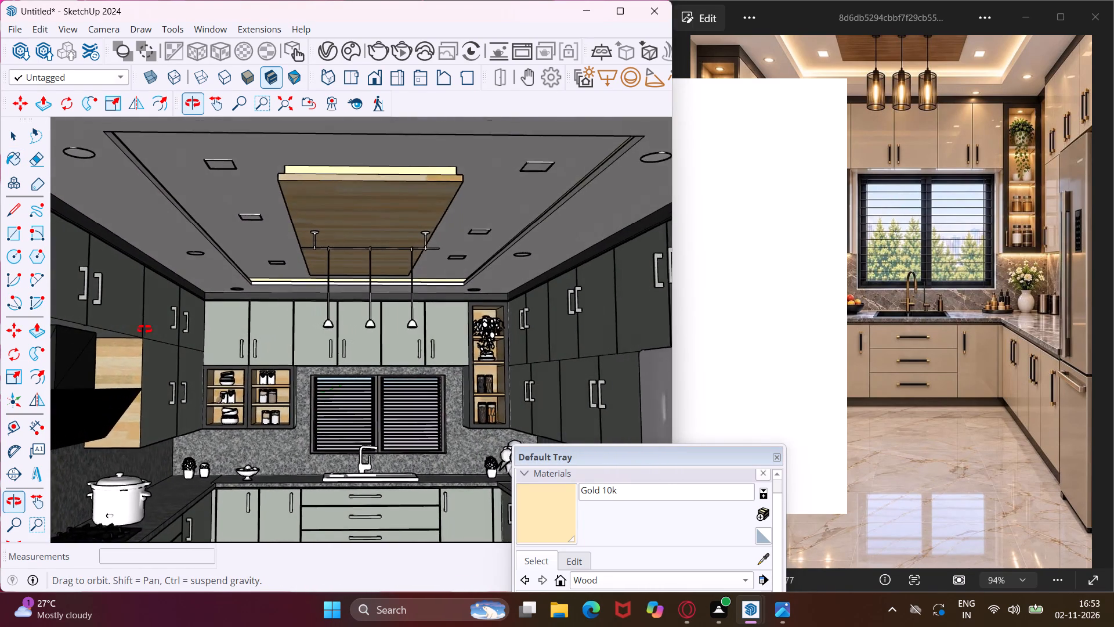
middle_click_drag(144, 329, 147, 330)
scroll(90, 313, "up", 14)
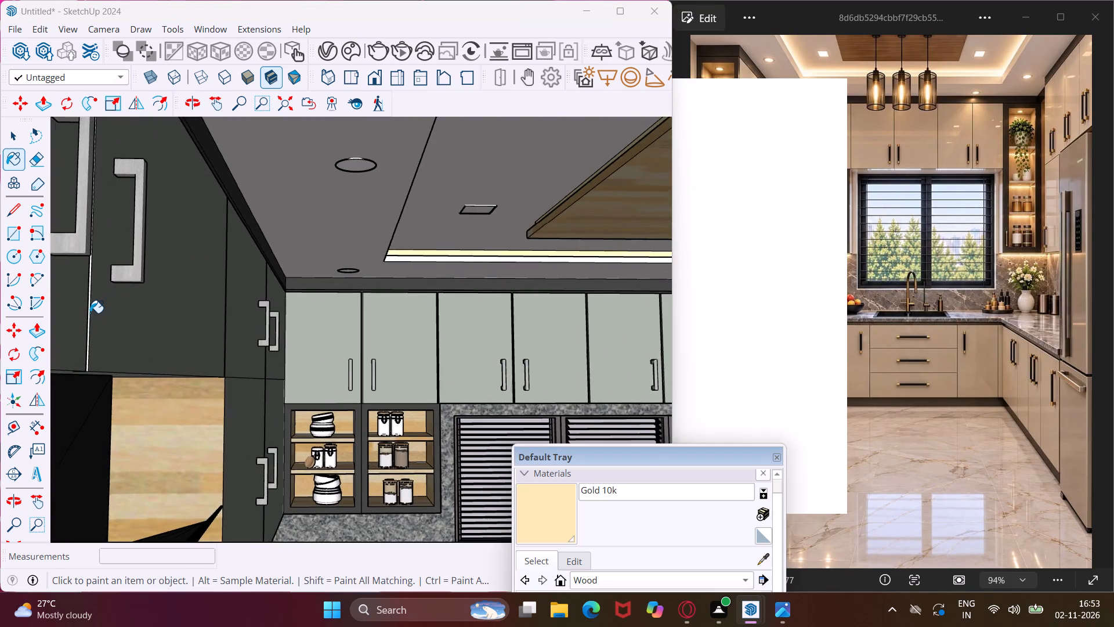
scroll(90, 313, "up", 1)
middle_click_drag(90, 313, 48, 312)
scroll(91, 317, "up", 10)
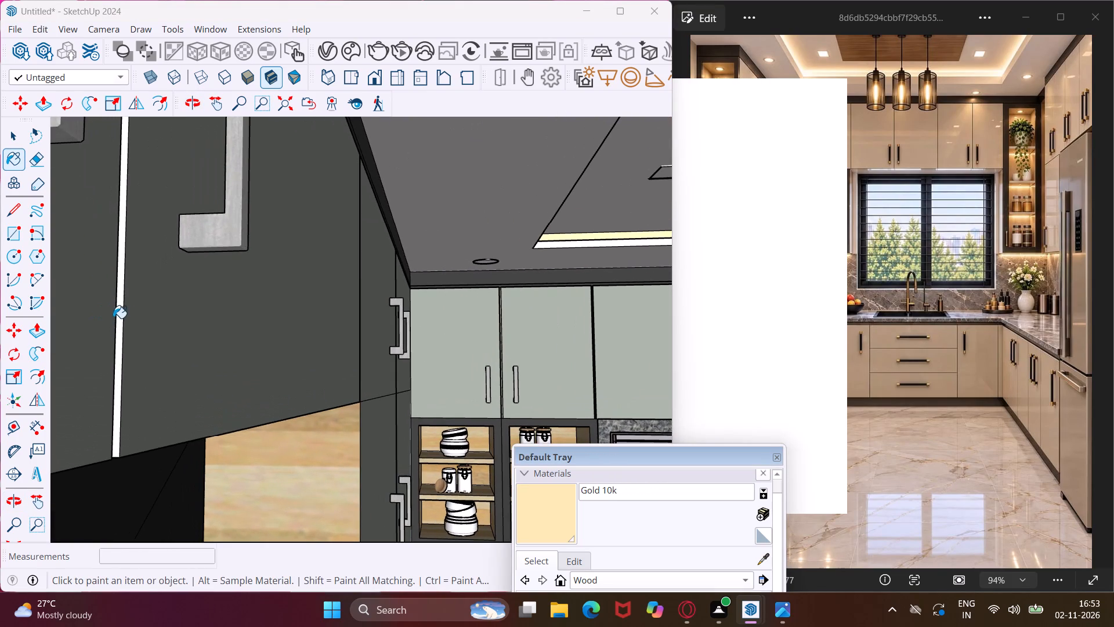
left_click(120, 326)
middle_click_drag(120, 326, 0, 332)
middle_click_drag(171, 356, 0, 340)
scroll(182, 368, "up", 3)
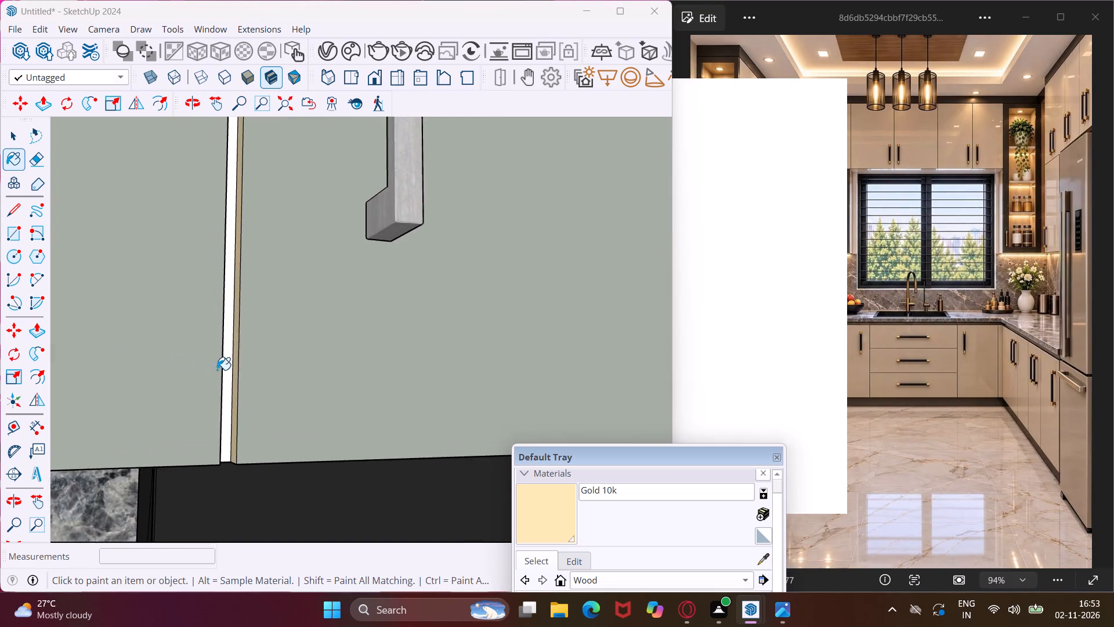
scroll(217, 370, "up", 3)
left_click(228, 372)
middle_click_drag(227, 372, 101, 359)
scroll(239, 398, "up", 3)
left_click(241, 399)
Paint the back and side faces of the groove where the range hood cabinet meets the adjoining two-tier wall cabinet with Gold 10k.
scroll(155, 392, "down", 19)
scroll(155, 392, "down", 4)
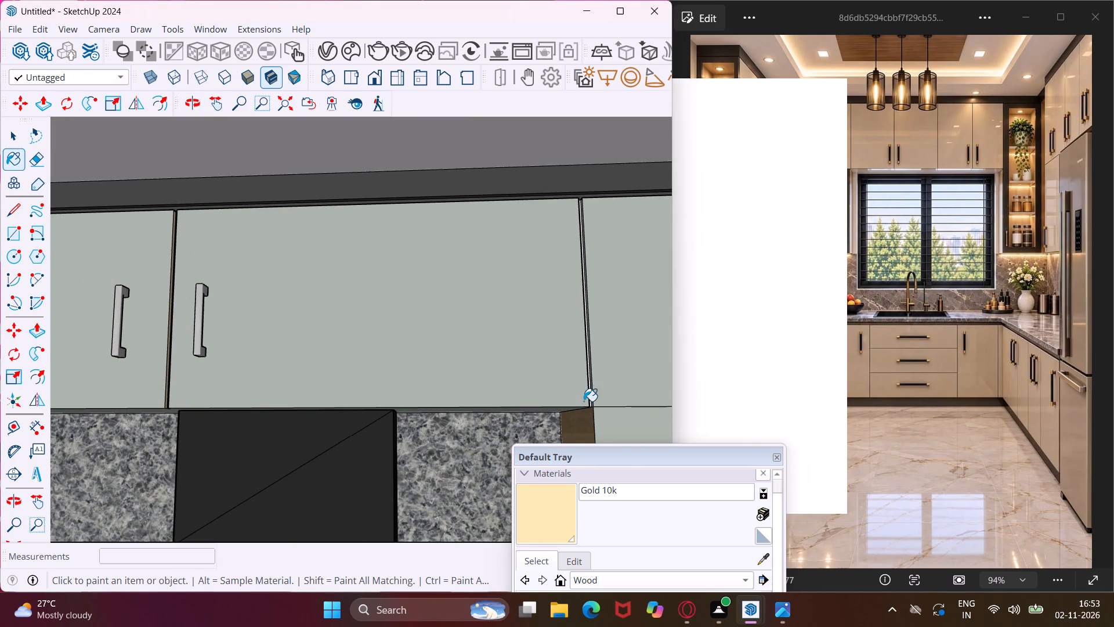
scroll(584, 401, "up", 13)
left_click(600, 401)
middle_click_drag(600, 401, 487, 377)
scroll(558, 374, "up", 2)
left_click(555, 375)
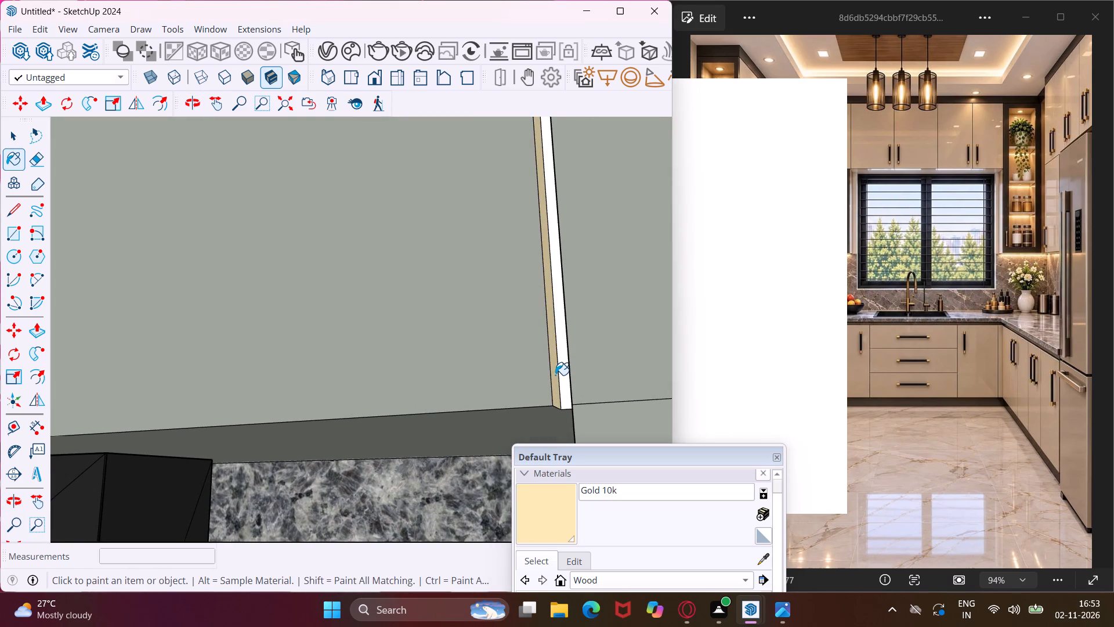
middle_click_drag(555, 375, 611, 382)
scroll(566, 393, "up", 2)
left_click(561, 395)
Paint the back and both side faces of the upper and lower grooves between the two-tier cabinet doors beside the hood with Gold 10k.
scroll(446, 346, "down", 20)
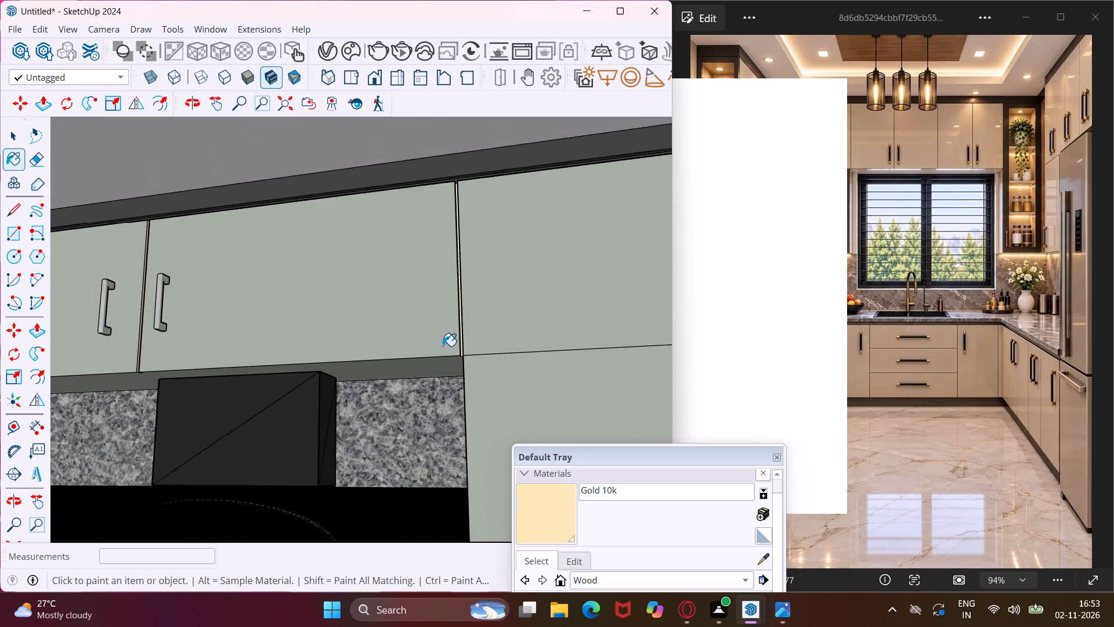
scroll(443, 346, "down", 2)
middle_click_drag(443, 346, 710, 402)
scroll(635, 377, "up", 15)
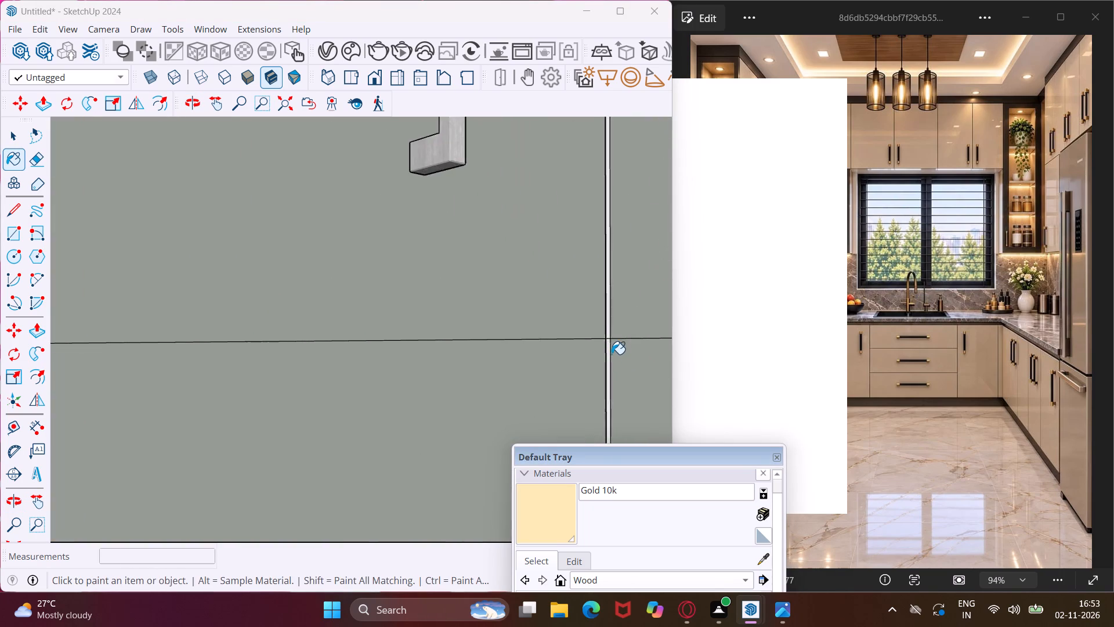
scroll(612, 354, "up", 7)
left_click(606, 346)
middle_click_drag(606, 346, 436, 344)
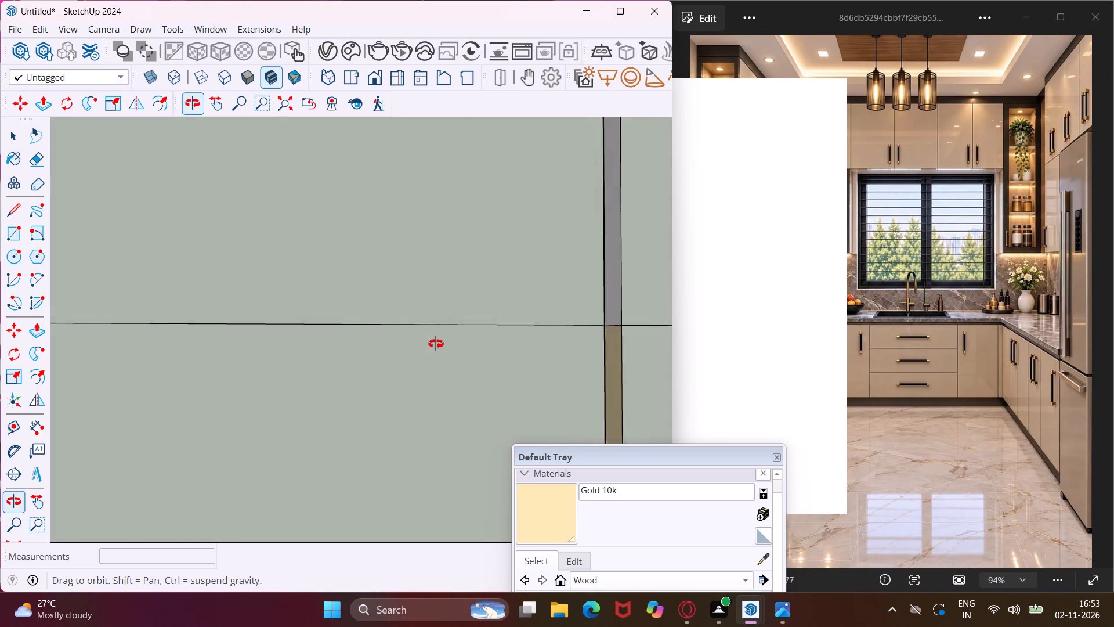
middle_click_drag(436, 344, 383, 353)
scroll(570, 304, "up", 3)
left_click(576, 302)
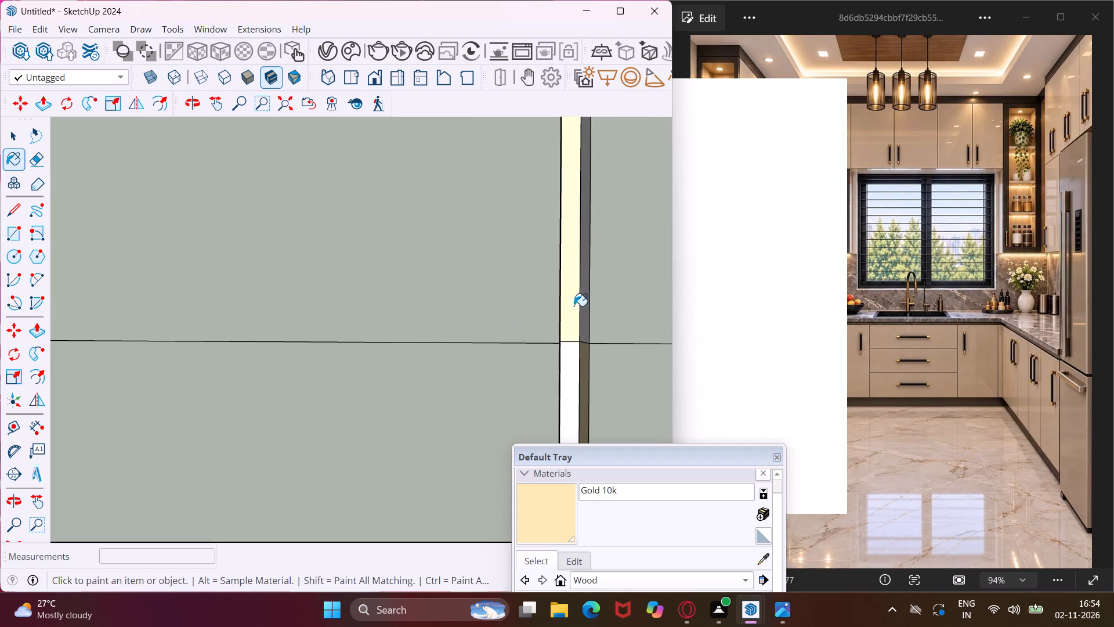
left_click(572, 349)
scroll(586, 331, "up", 3)
left_click(586, 331)
middle_click_drag(584, 331, 474, 343)
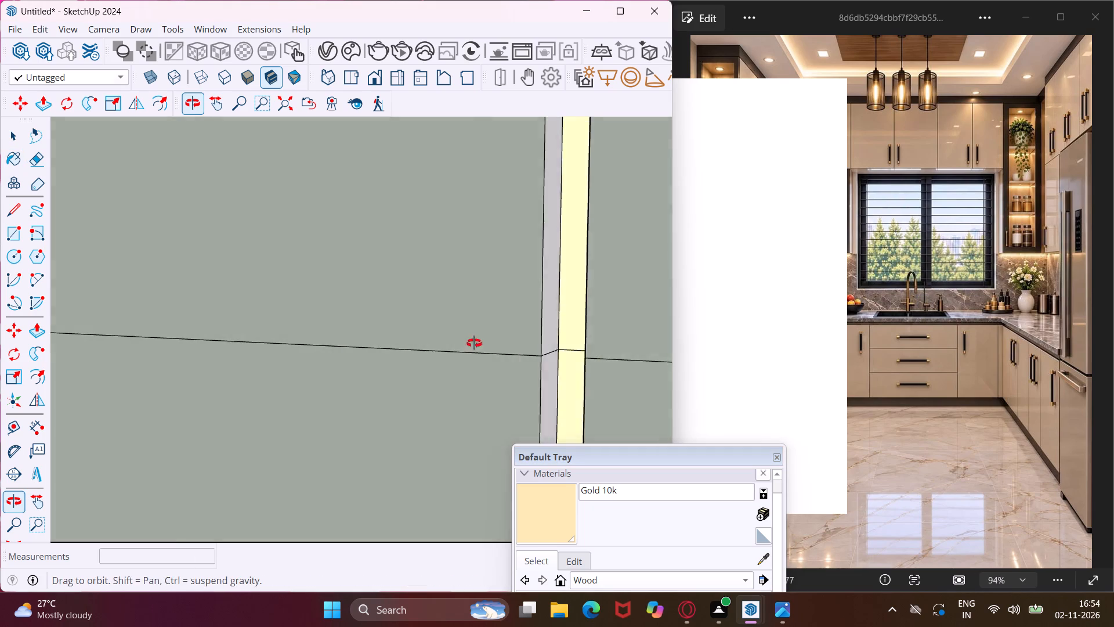
middle_click_drag(474, 343, 455, 345)
left_click(548, 344)
left_click(540, 379)
Inspect the gold grooves of the two-tier wall cabinets beside the range hood and the kitchen as a whole.
middle_click_drag(540, 367, 768, 423)
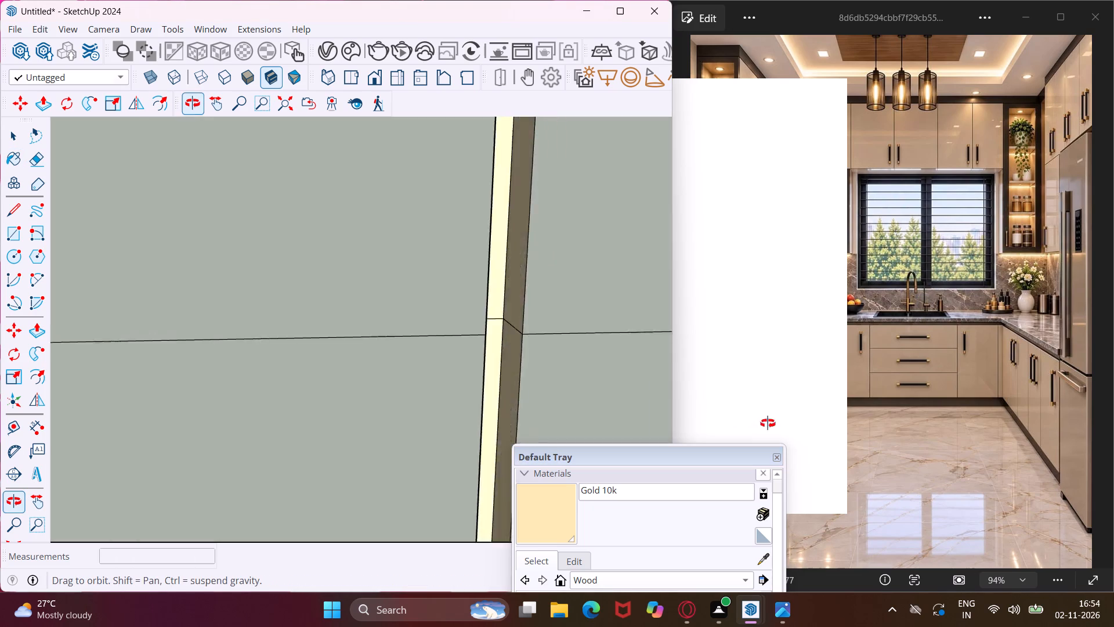
middle_click_drag(768, 423, 864, 441)
scroll(416, 388, "down", 17)
middle_click_drag(421, 370, 422, 362)
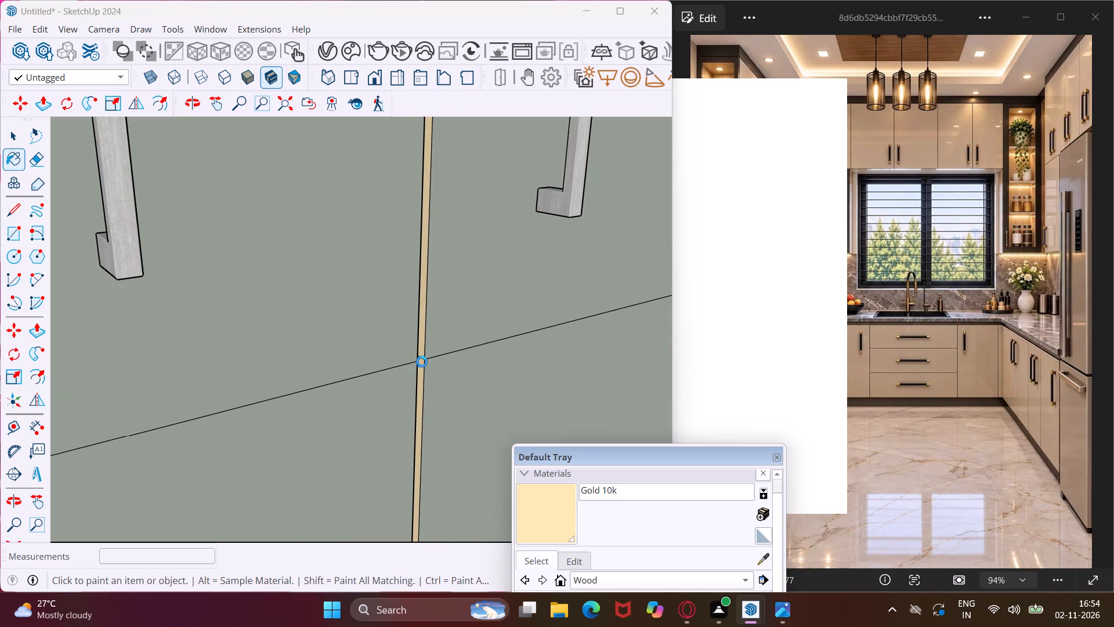
middle_click_drag(422, 362, 540, 270)
scroll(478, 300, "down", 5)
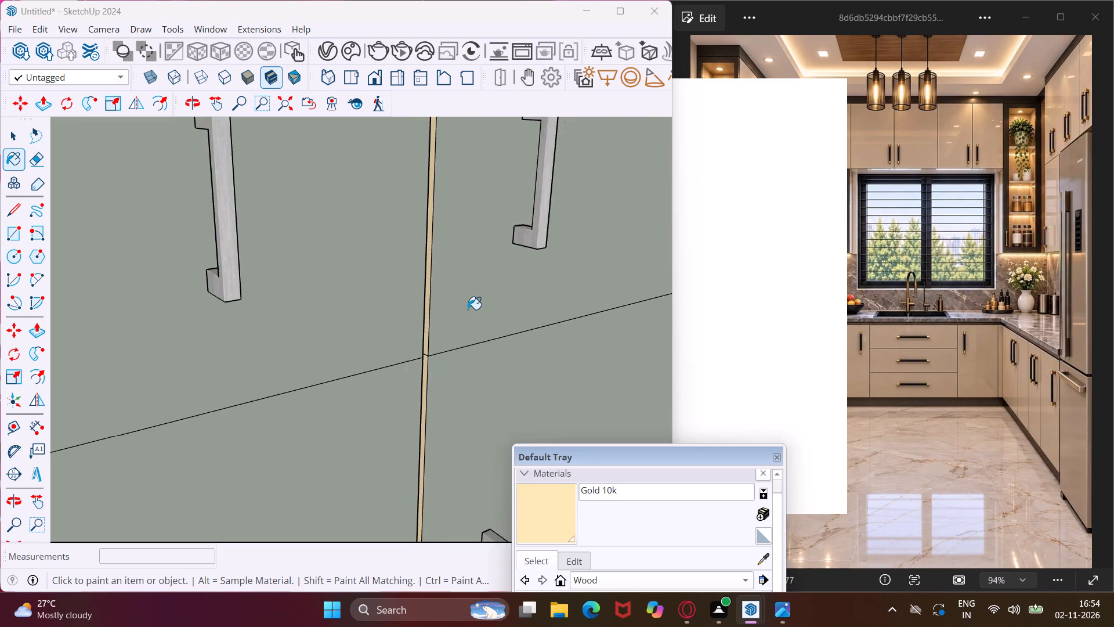
scroll(447, 326, "down", 13)
middle_click_drag(430, 321, 564, 175)
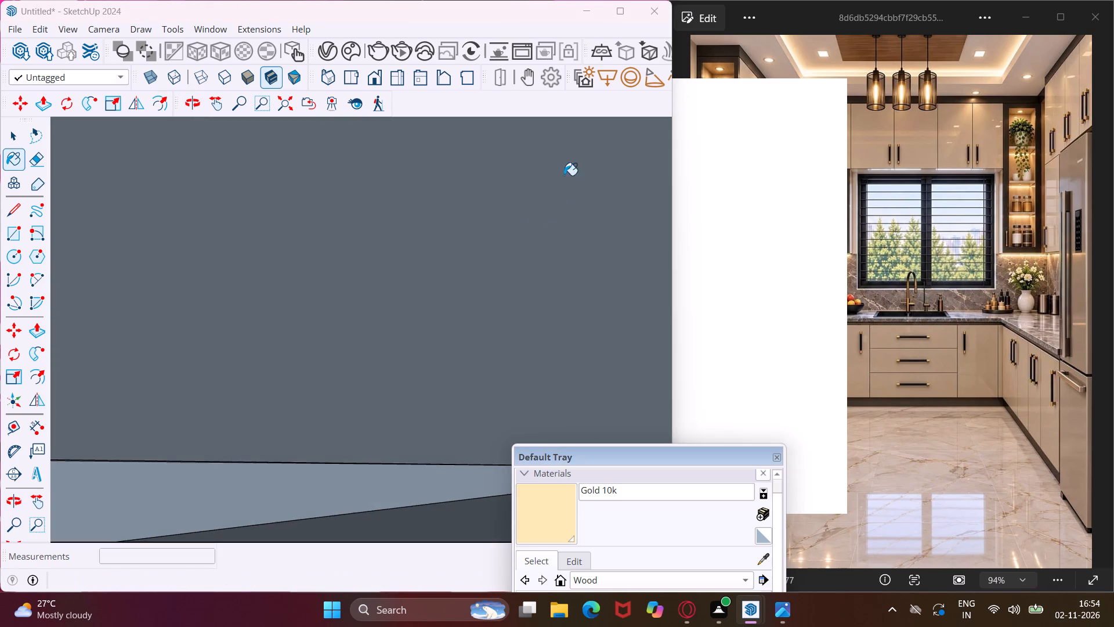
scroll(534, 230, "down", 20)
scroll(534, 230, "down", 6)
scroll(365, 414, "down", 6)
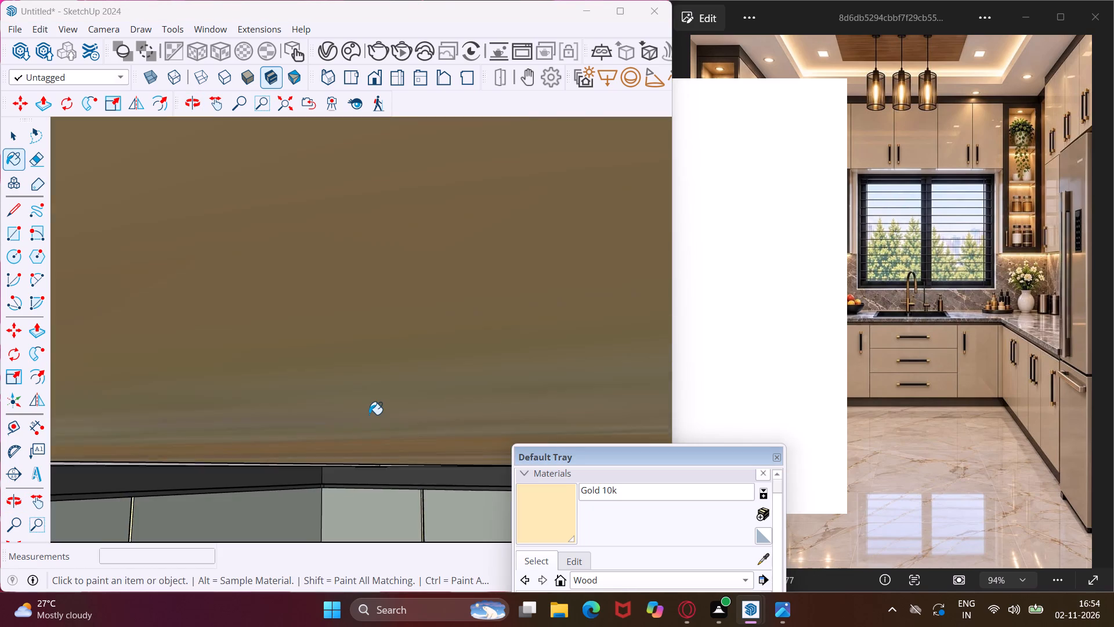
scroll(369, 415, "down", 14)
middle_click_drag(353, 442, 411, 408)
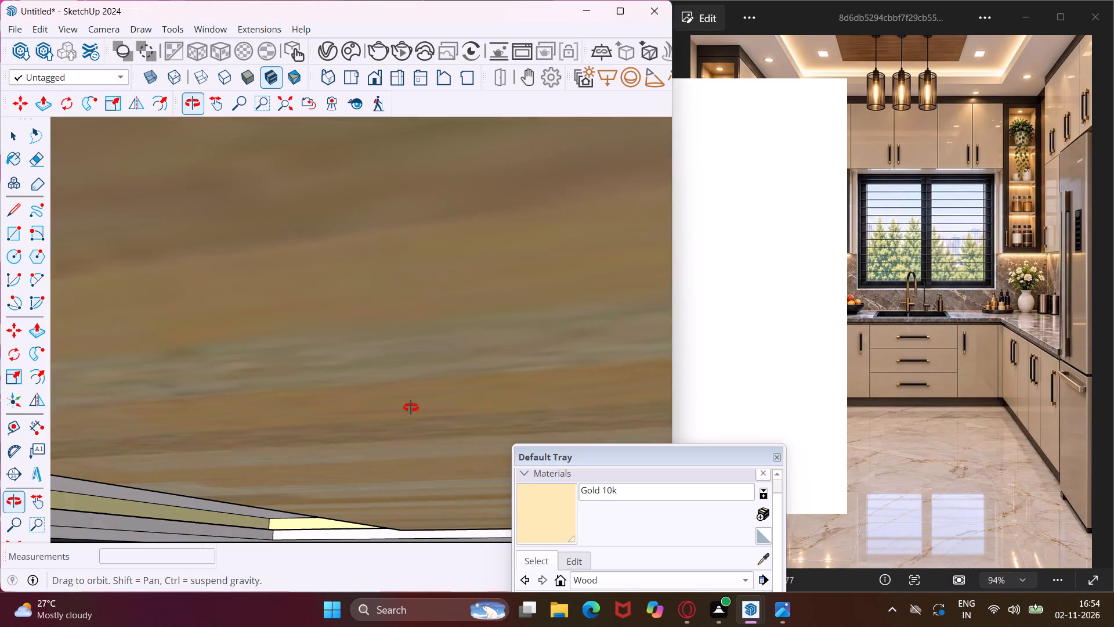
middle_click_drag(411, 408, 476, 391)
scroll(466, 384, "down", 16)
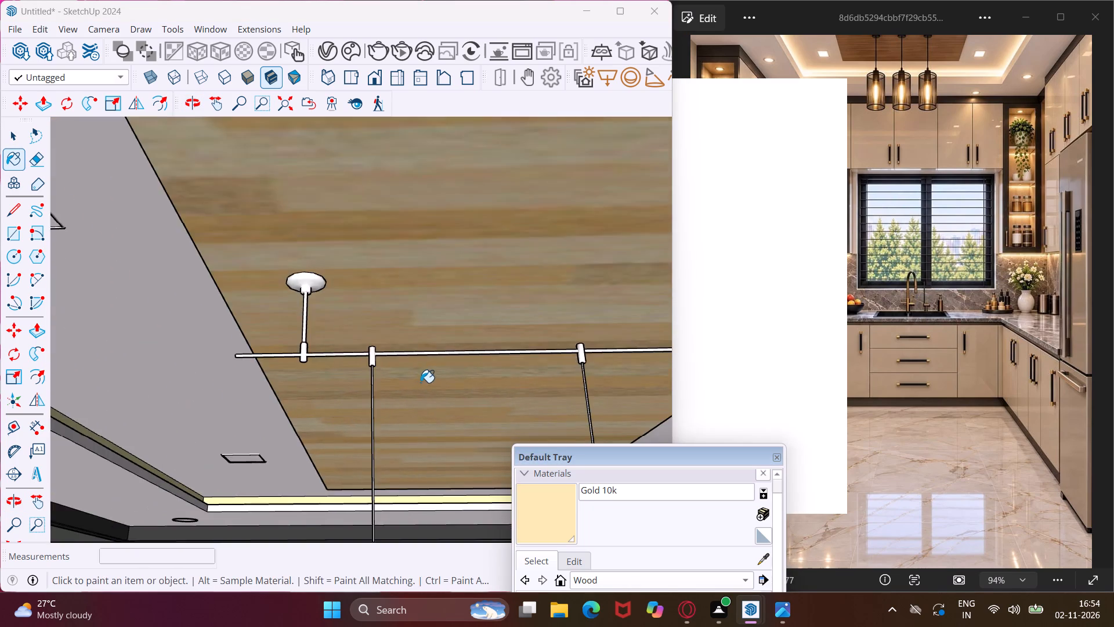
scroll(411, 374, "down", 15)
scroll(366, 384, "down", 6)
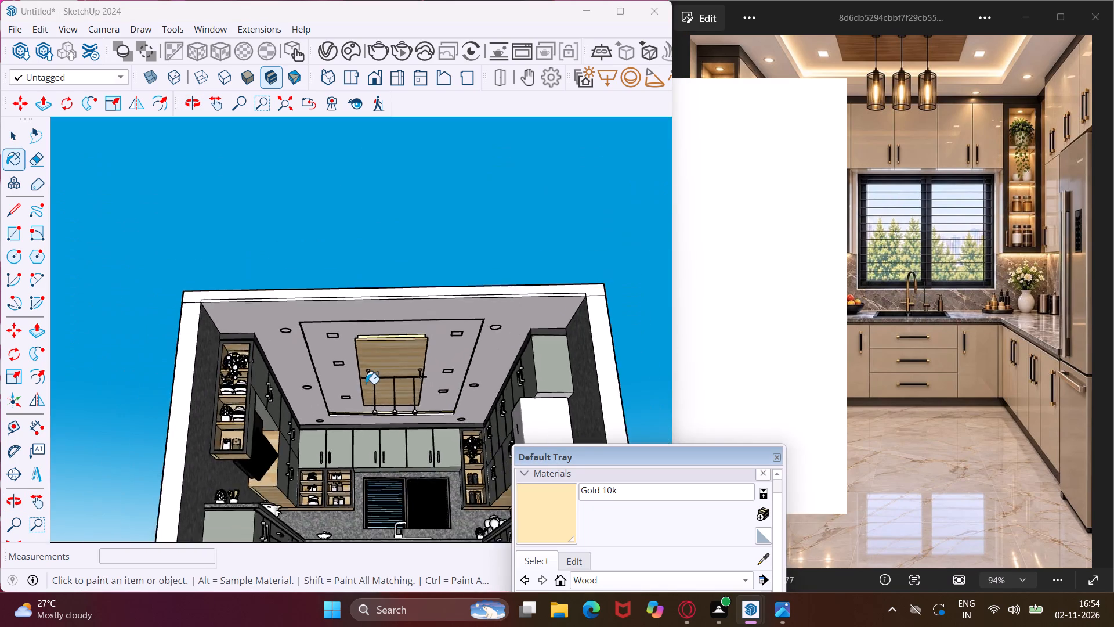
scroll(366, 384, "down", 5)
middle_click_drag(356, 413, 319, 480)
scroll(331, 416, "up", 10)
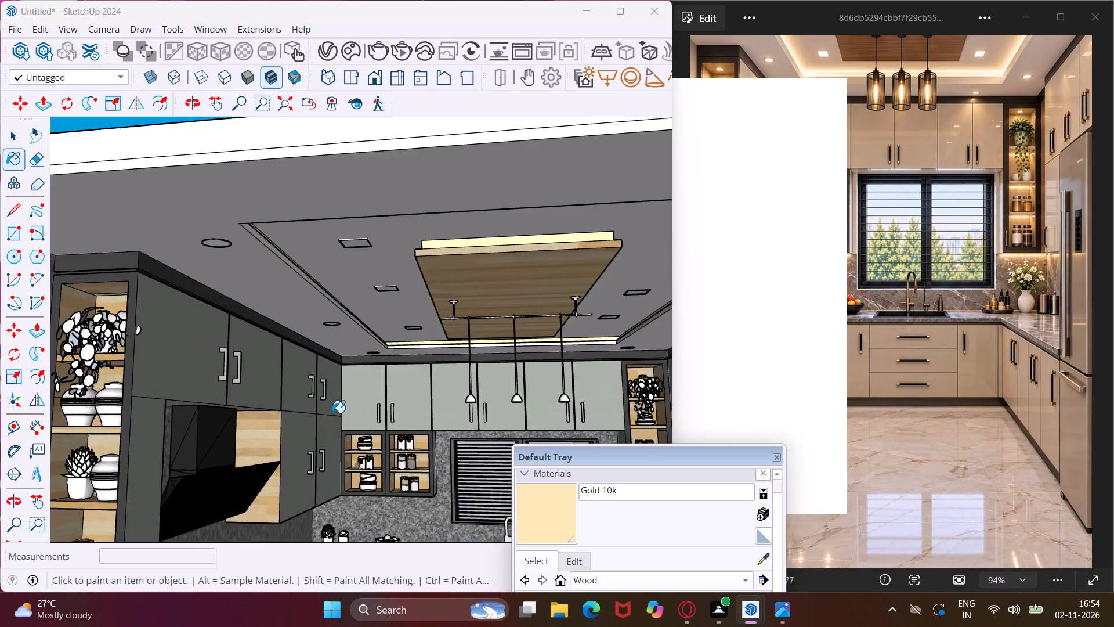
scroll(328, 418, "up", 20)
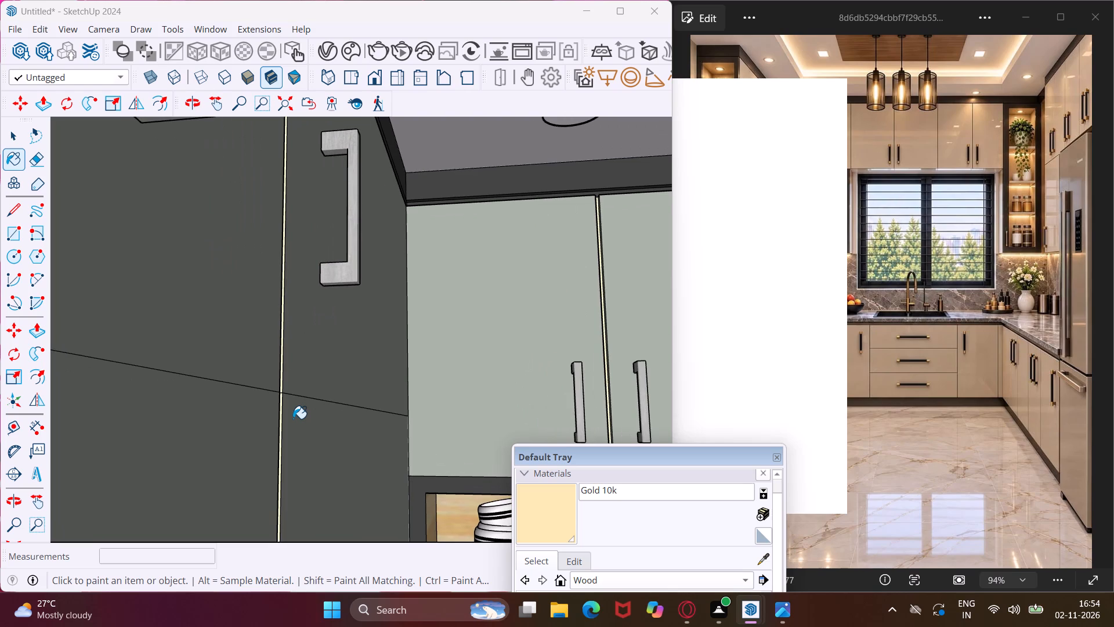
scroll(284, 392, "up", 8)
middle_click_drag(281, 392, 225, 397)
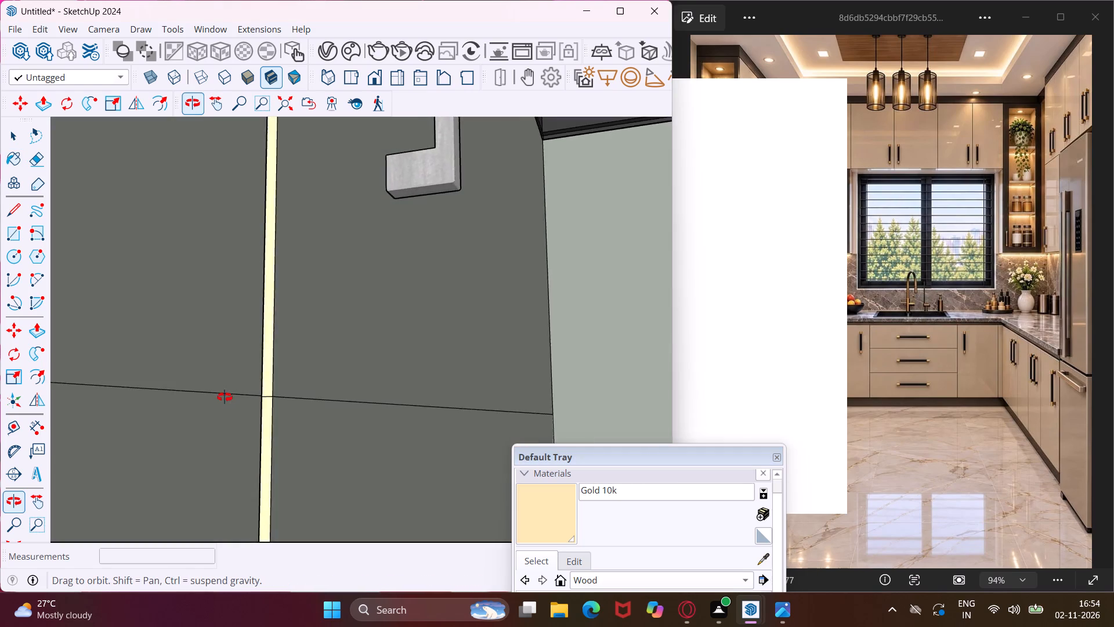
middle_click_drag(225, 397, 277, 407)
scroll(277, 407, "up", 1)
scroll(277, 407, "down", 6)
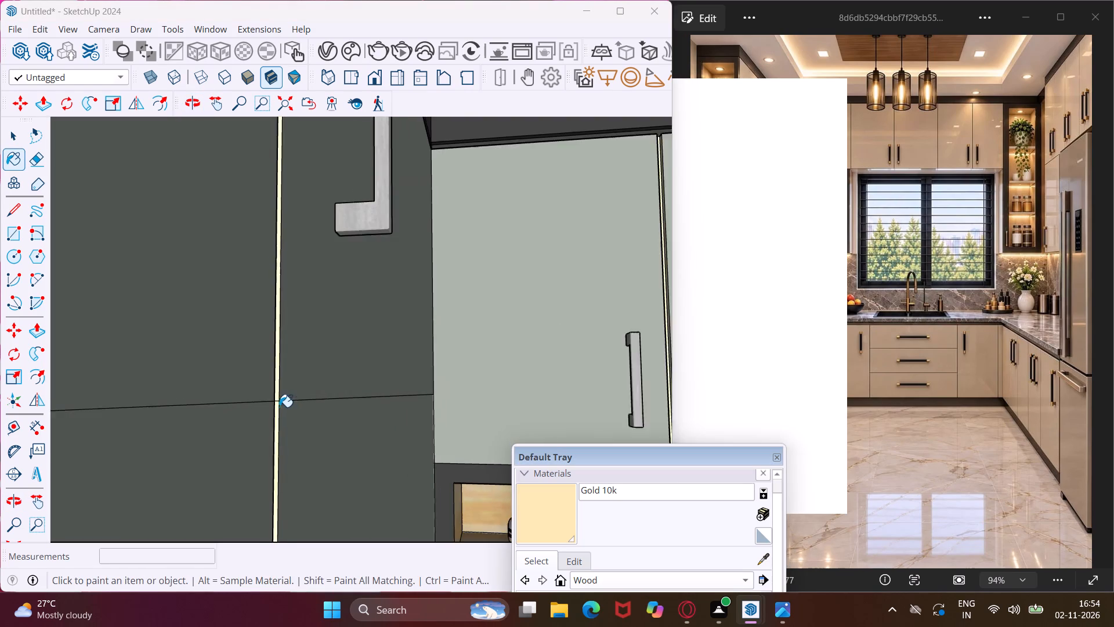
scroll(310, 320, "down", 18)
scroll(325, 294, "down", 6)
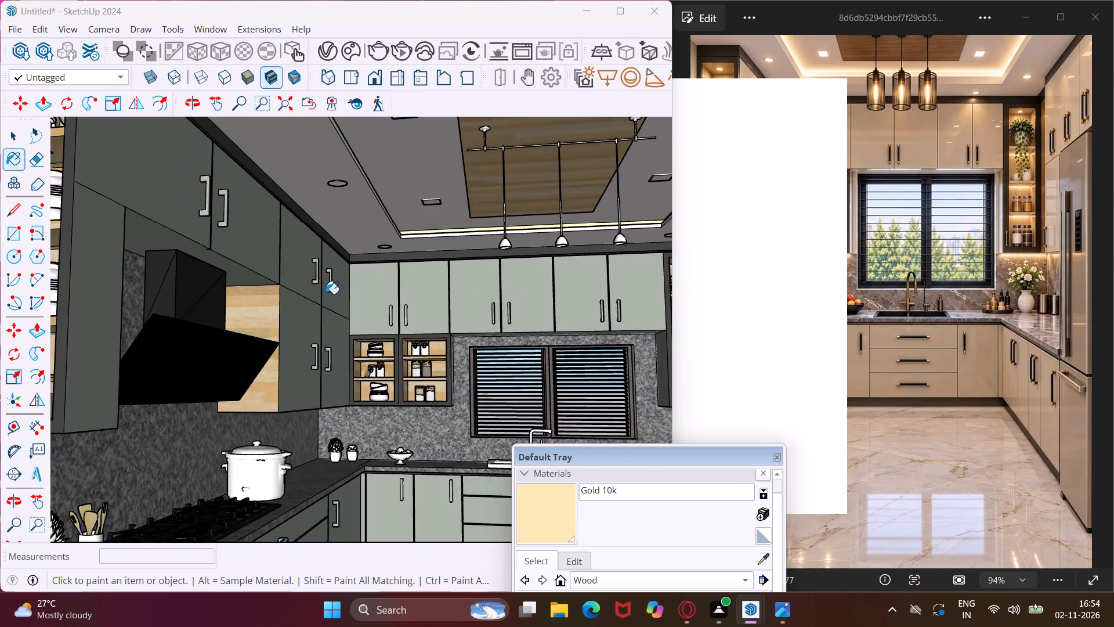
scroll(324, 294, "down", 5)
key("Escape")
key("space")
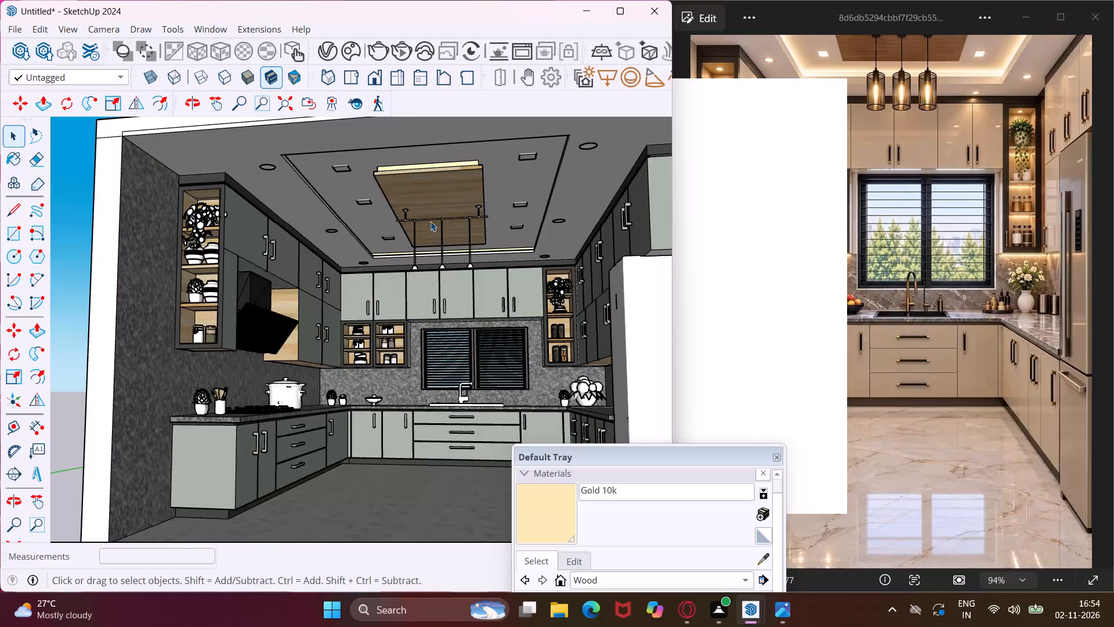
Move the three-light pendant fixture a few inches sideways toward the range hood side, beneath the wood ceiling panel.
scroll(452, 219, "up", 8)
left_click(454, 219)
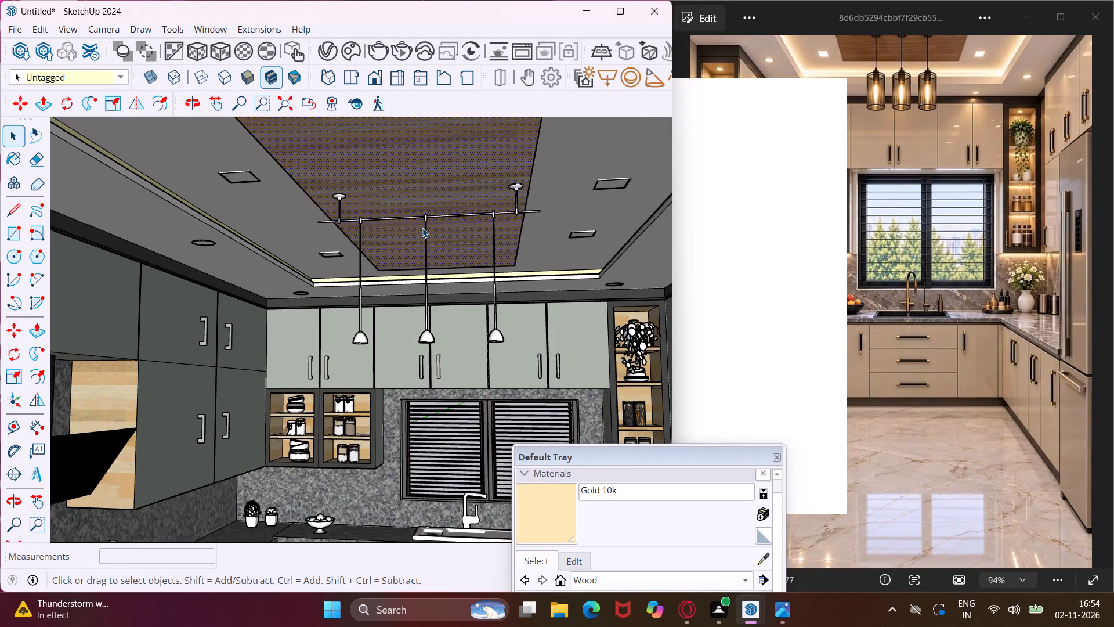
left_click(426, 247)
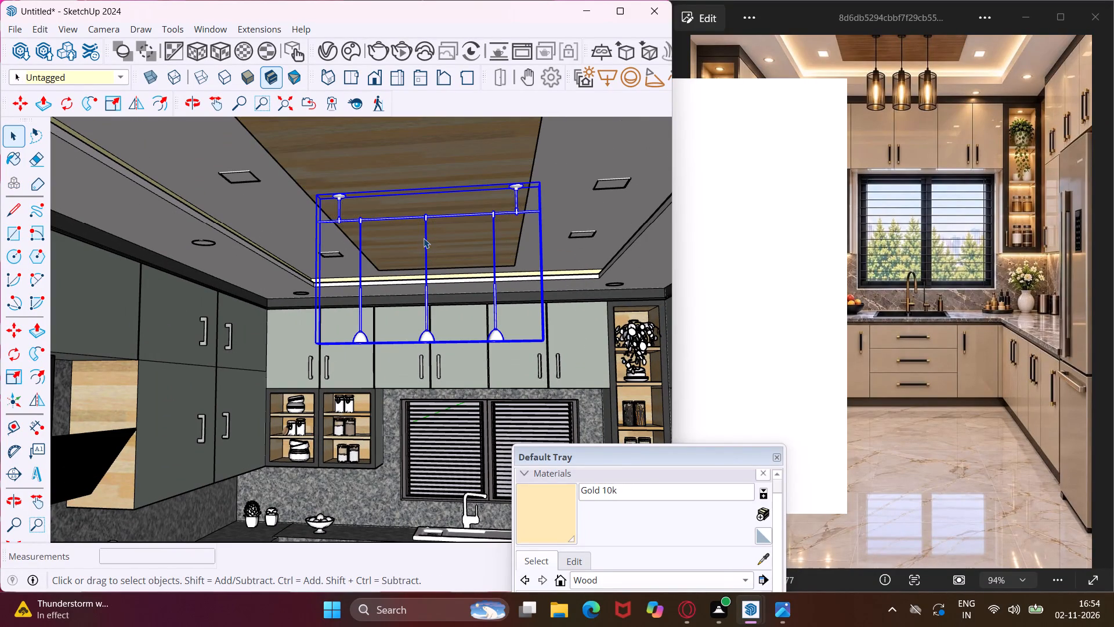
key("l")
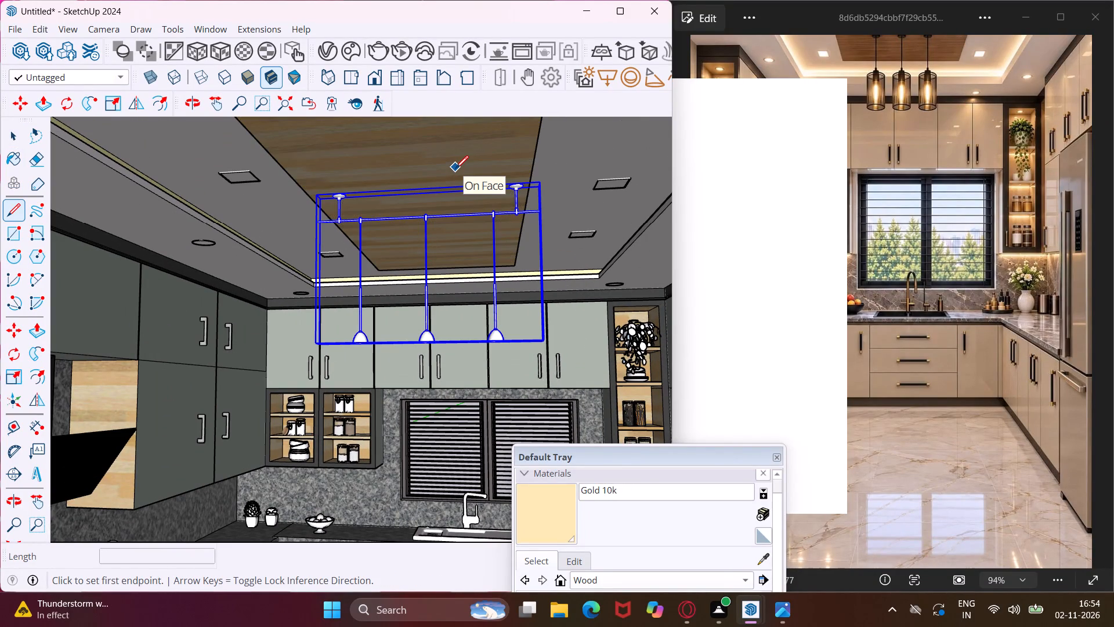
key("m")
left_click(455, 168)
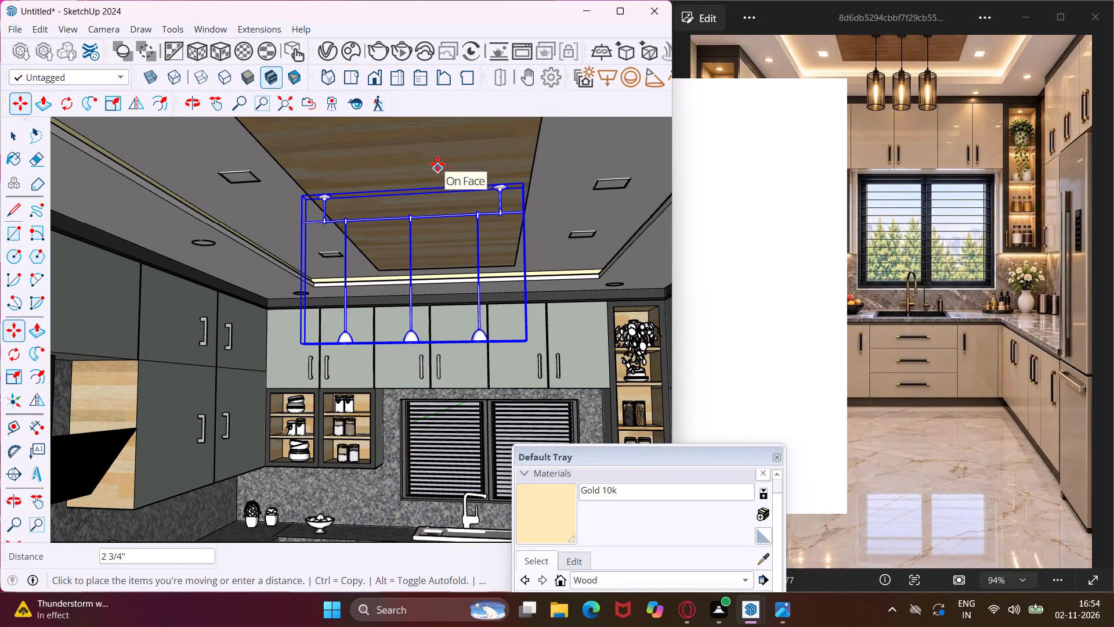
left_click(442, 163)
Move the three-light pendant fixture about 1' 7 3/4" toward the window wall along the wood ceiling panel.
scroll(438, 152, "down", 4)
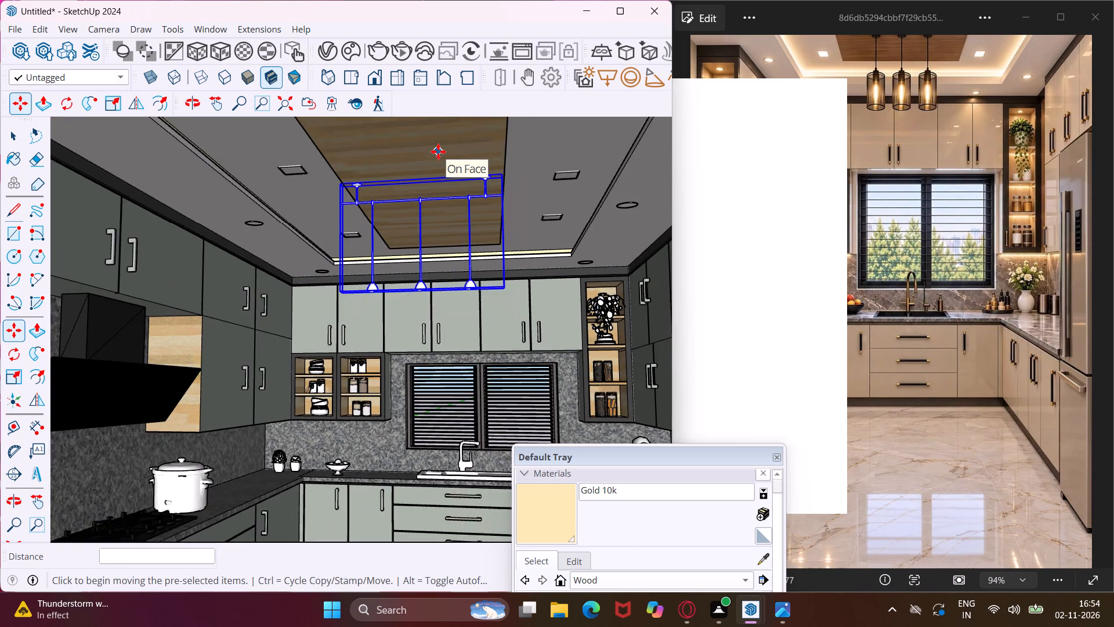
scroll(438, 152, "down", 5)
scroll(438, 152, "up", 3)
left_click(438, 152)
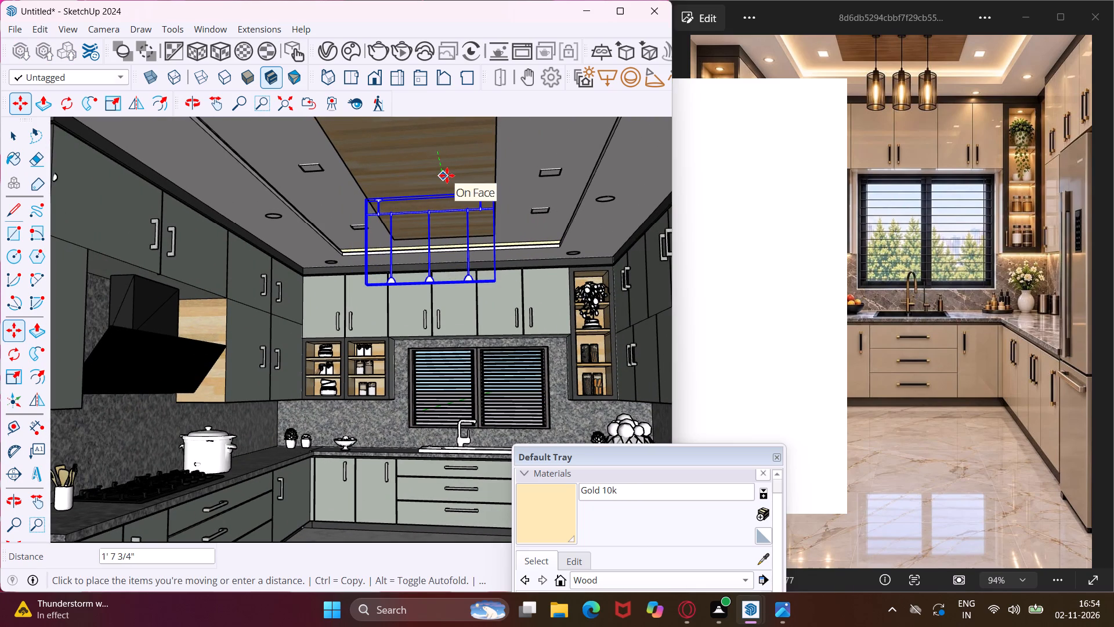
left_click(447, 175)
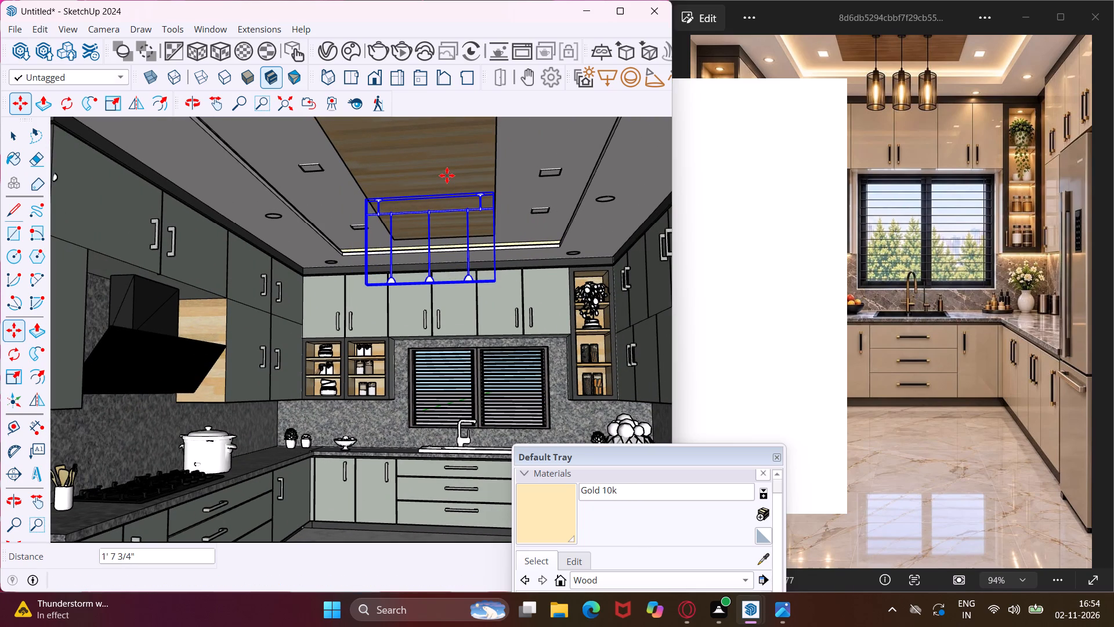
scroll(437, 177, "down", 7)
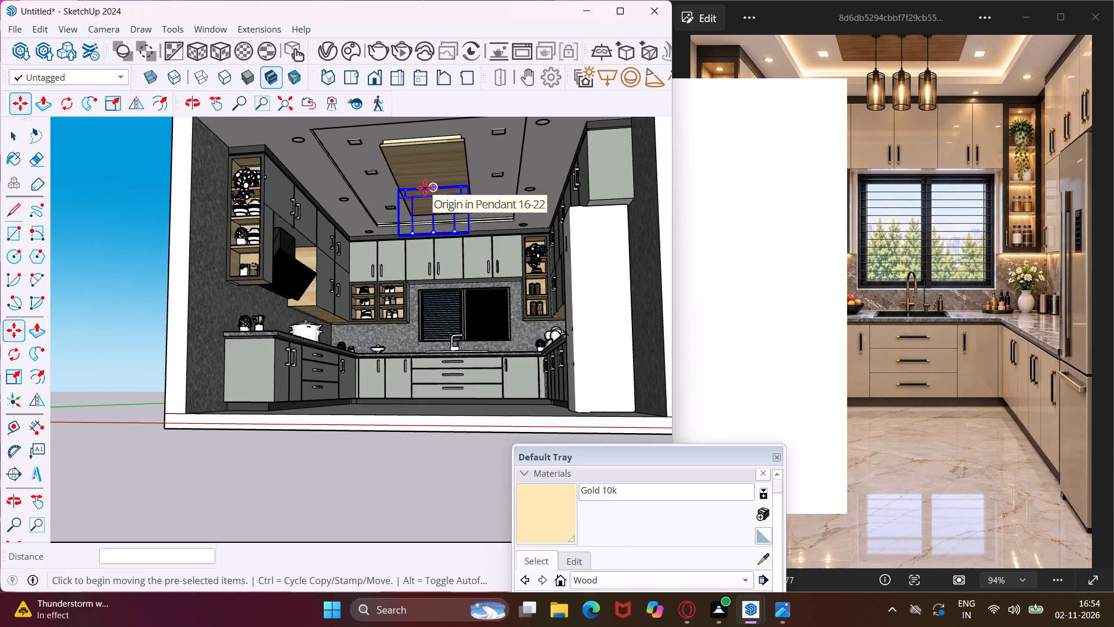
key("Escape")
key("space")
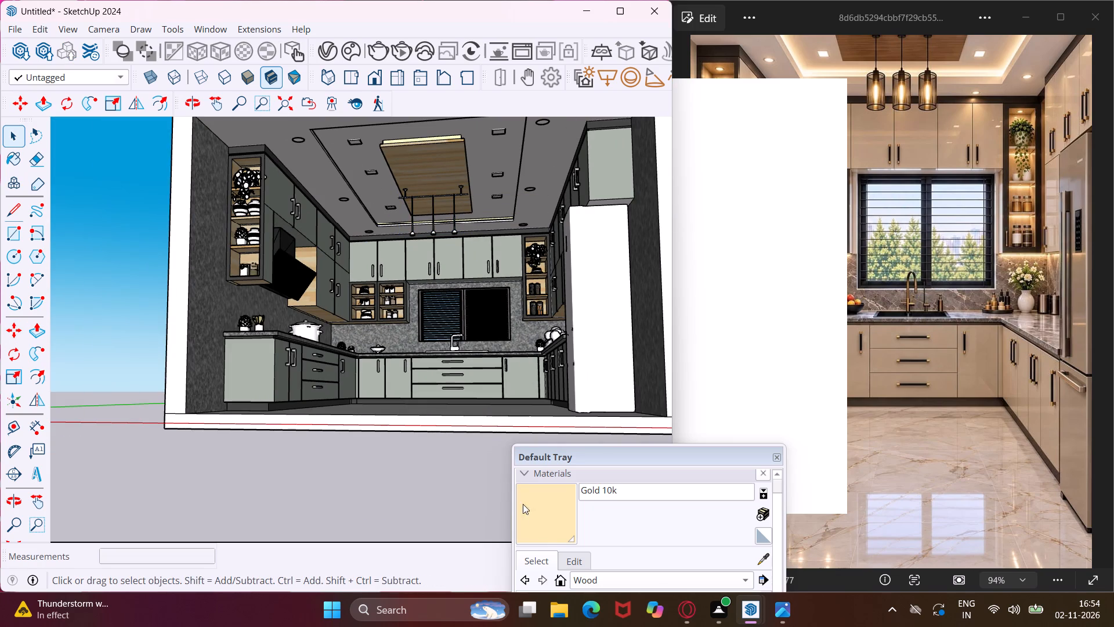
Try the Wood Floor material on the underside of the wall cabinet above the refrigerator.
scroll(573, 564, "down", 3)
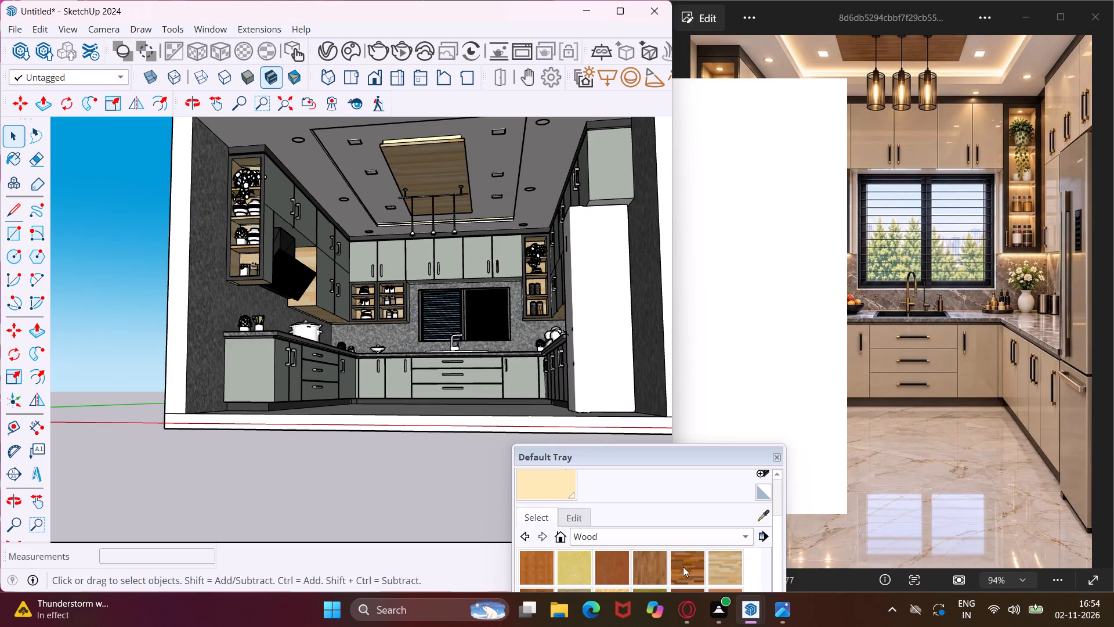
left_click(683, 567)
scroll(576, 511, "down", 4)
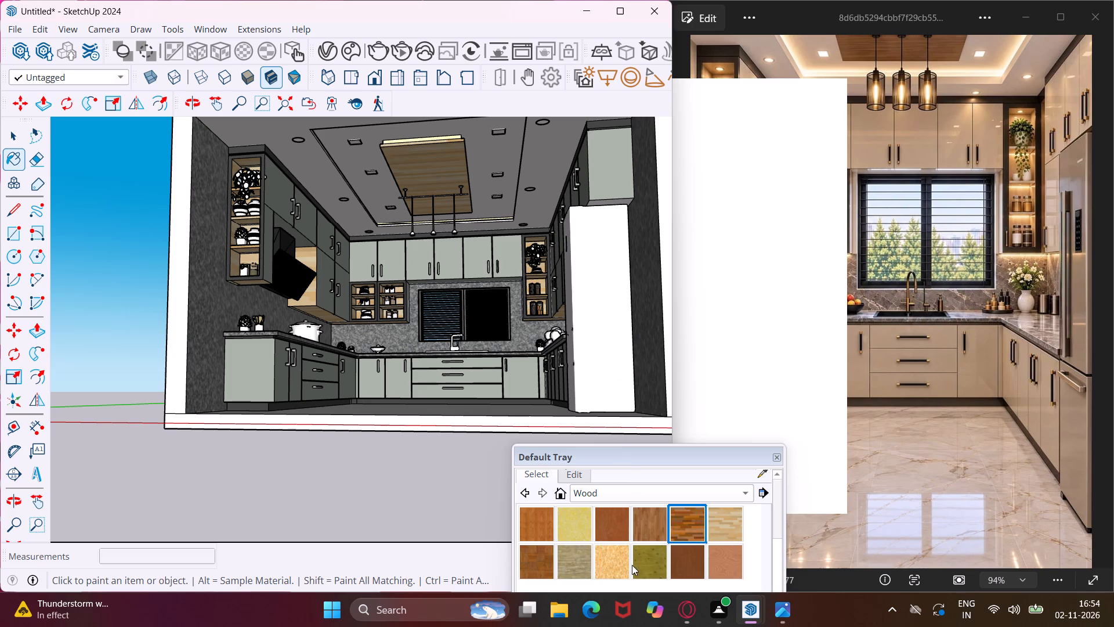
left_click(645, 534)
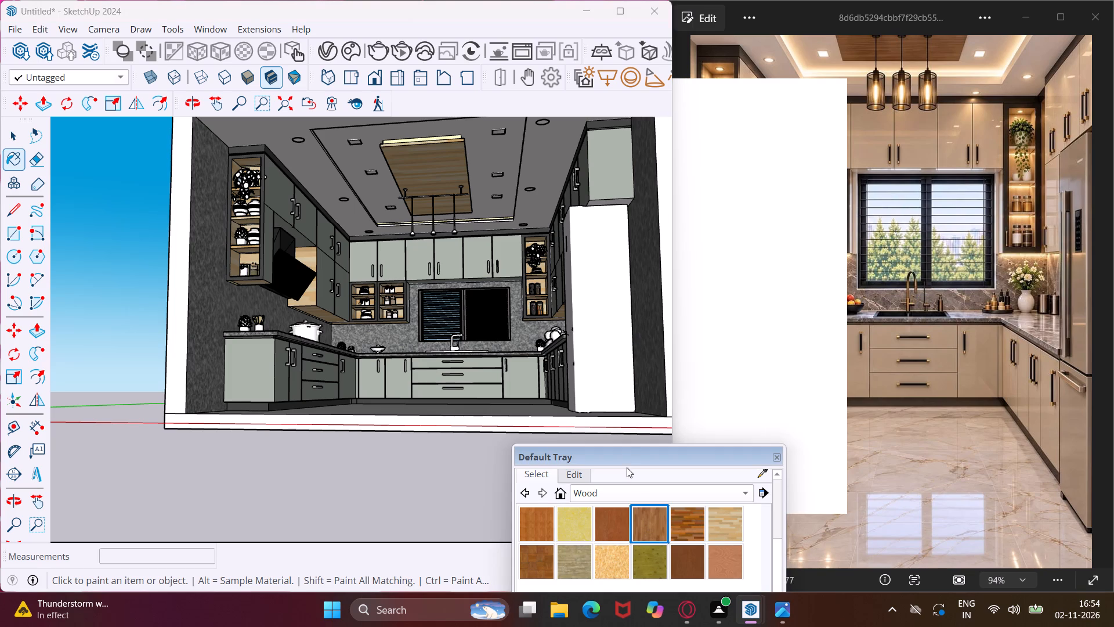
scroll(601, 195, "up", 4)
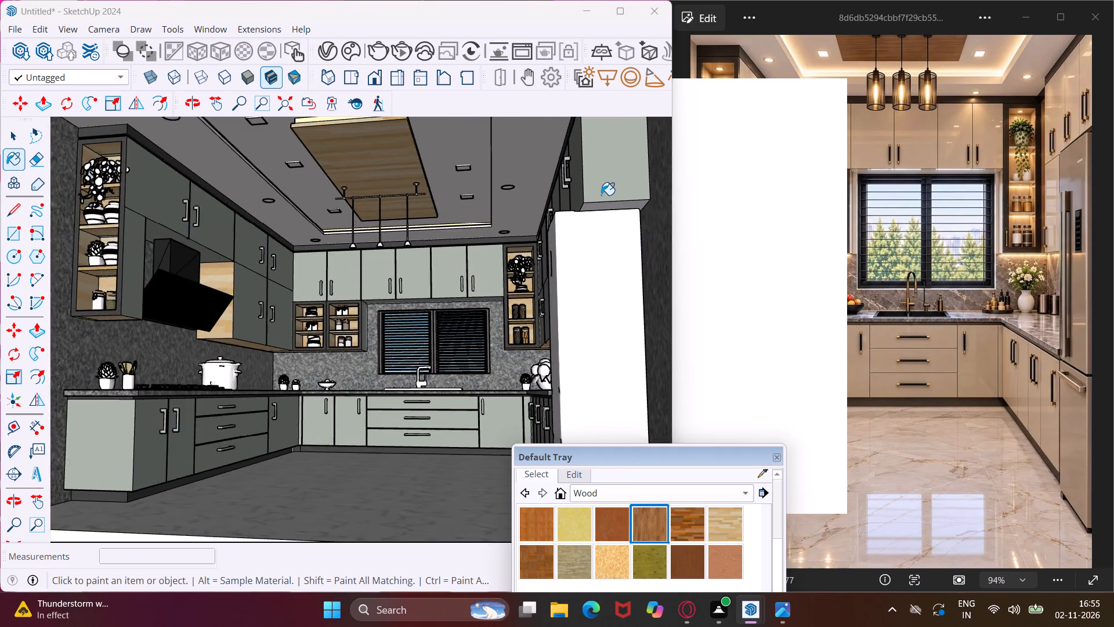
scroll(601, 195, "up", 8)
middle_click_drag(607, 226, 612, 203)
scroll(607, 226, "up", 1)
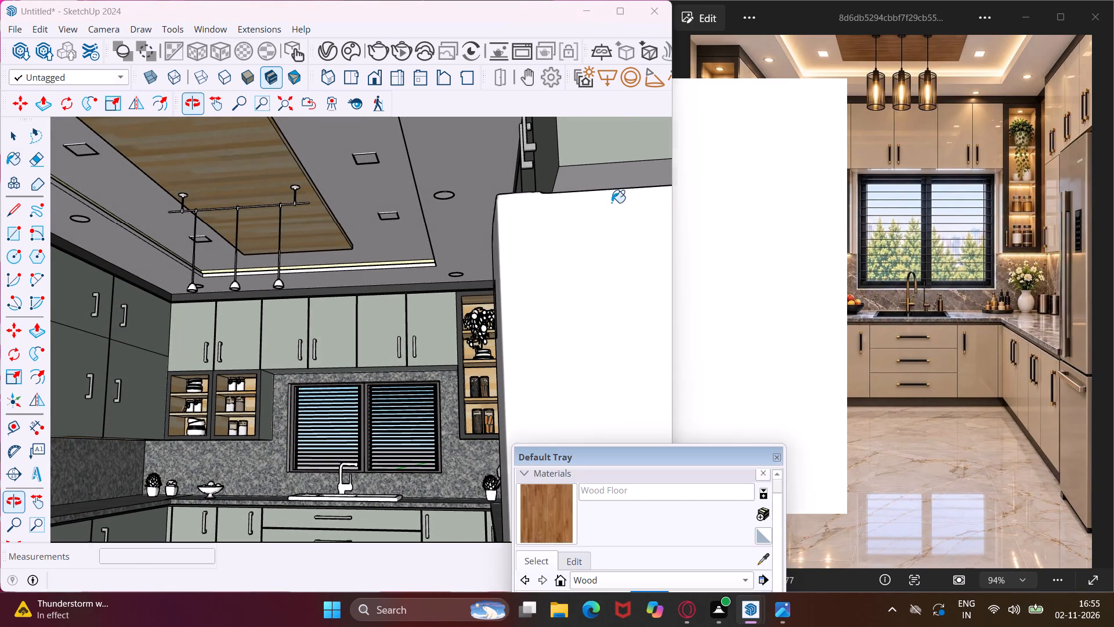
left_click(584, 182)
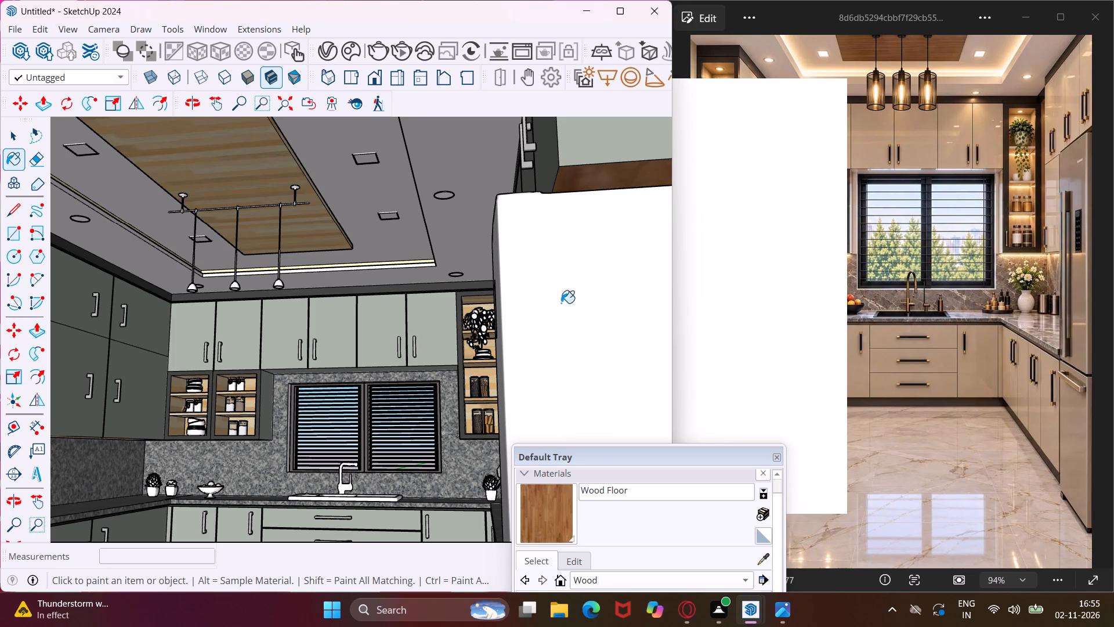
Paint the underside of the wall cabinet above the refrigerator with Wood Floor Light.
scroll(584, 545, "down", 4)
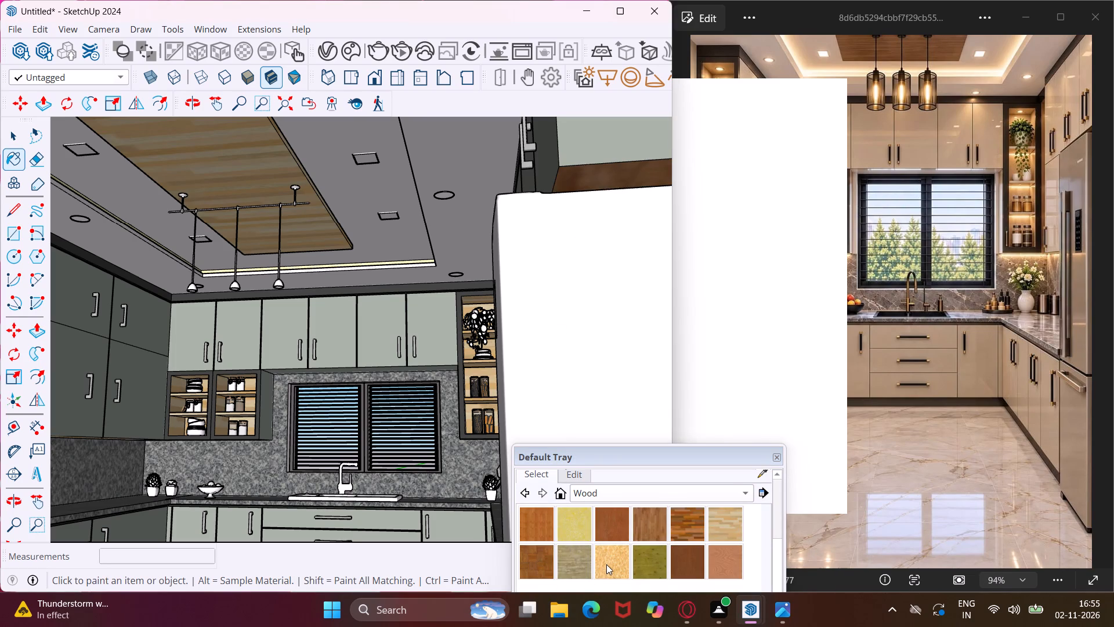
left_click(725, 527)
scroll(600, 192, "up", 3)
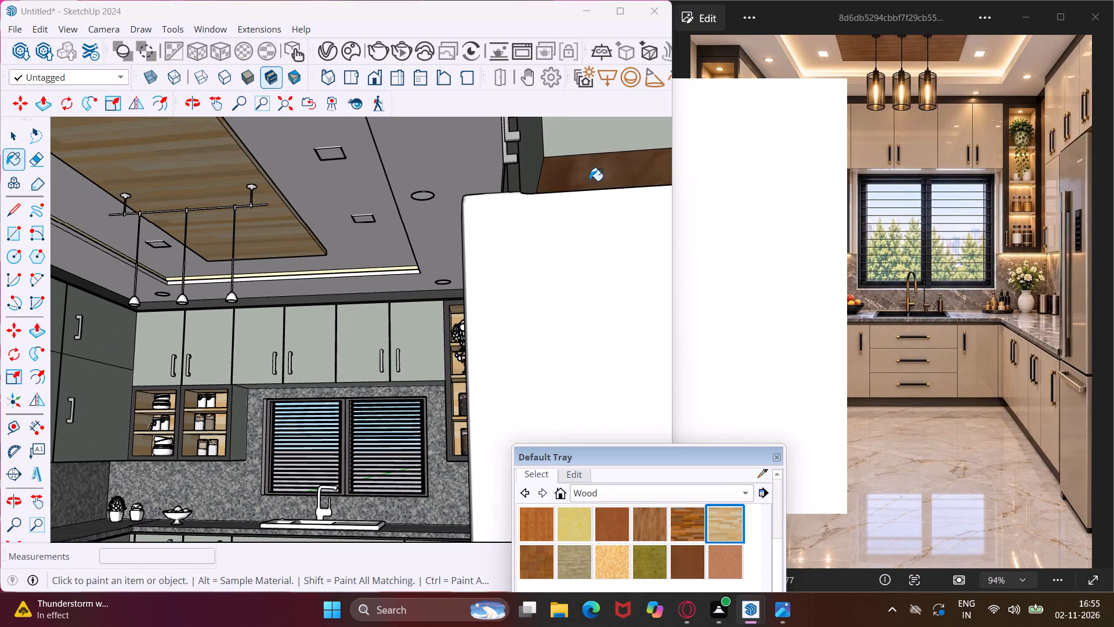
left_click(588, 179)
Move the Default Tray down so it no longer covers the model view, with the whole kitchen in view.
scroll(573, 211, "down", 6)
scroll(539, 338, "down", 6)
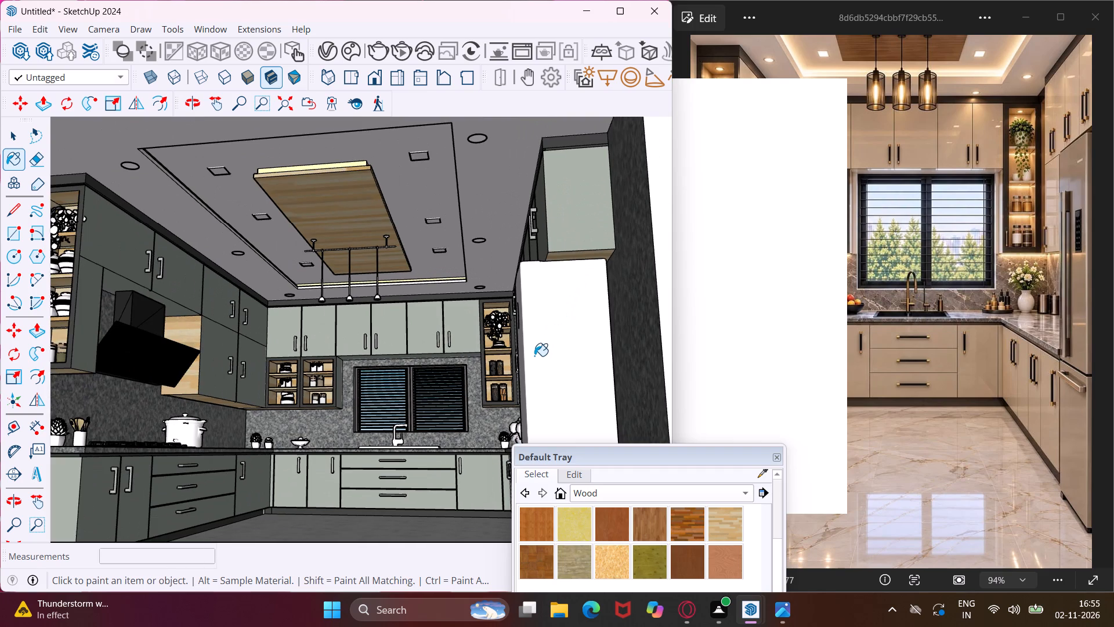
scroll(534, 356, "down", 8)
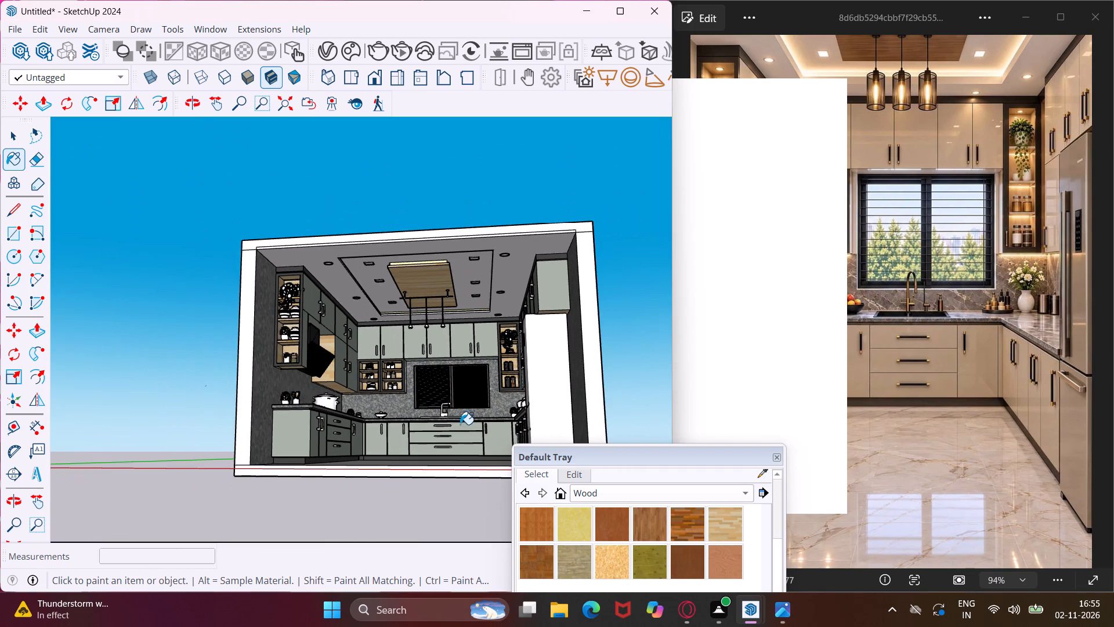
middle_click_drag(460, 426, 489, 529)
left_click_drag(739, 463, 740, 469)
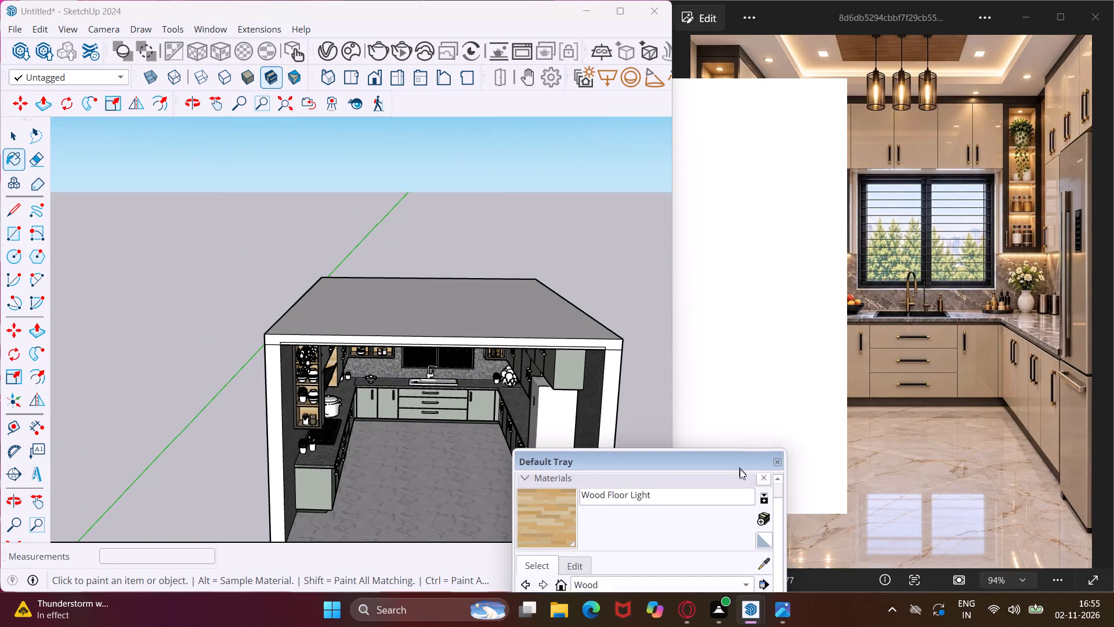
left_click_drag(740, 469, 818, 588)
key("Escape")
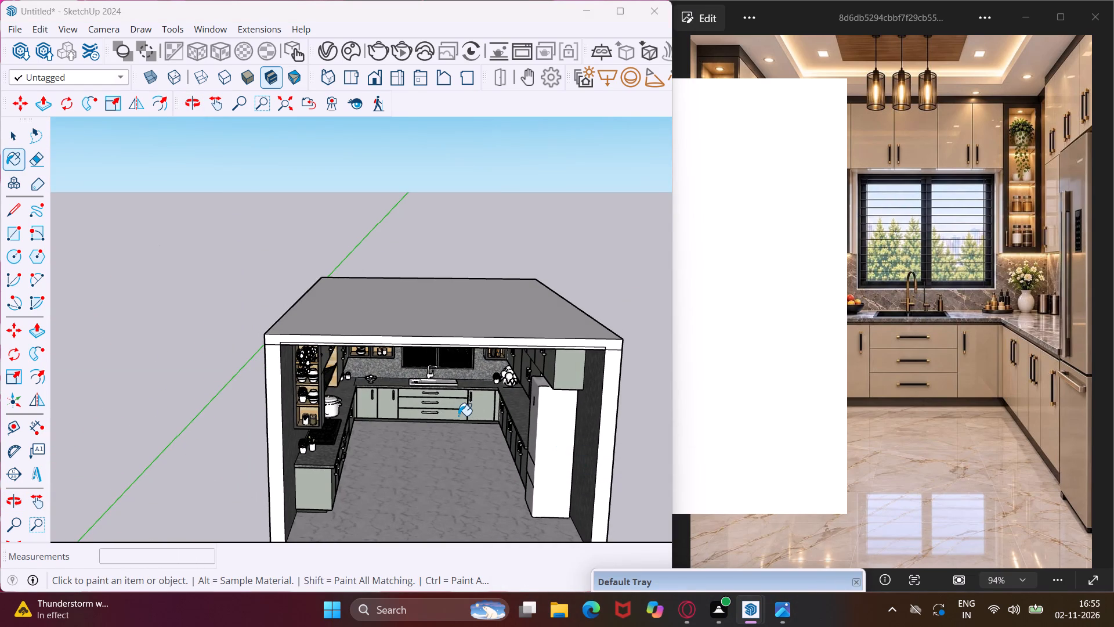
Push/Pull the front end face of the hob-side wall outward by 12' 11 11/16".
key("space")
scroll(248, 347, "down", 6)
scroll(259, 372, "up", 5)
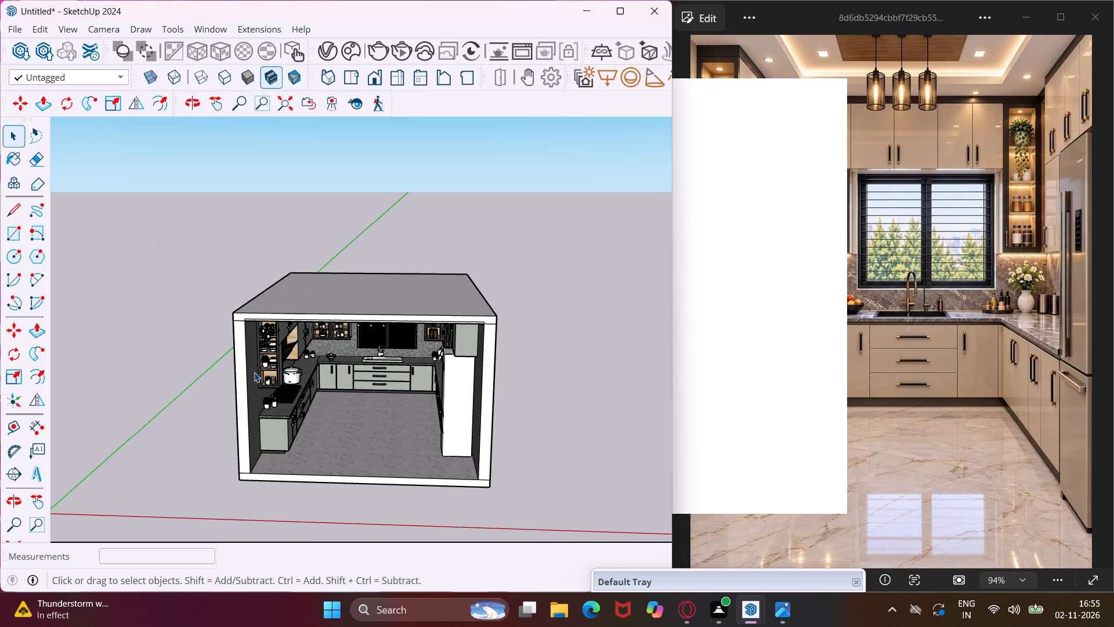
scroll(254, 372, "up", 3)
left_click(243, 369)
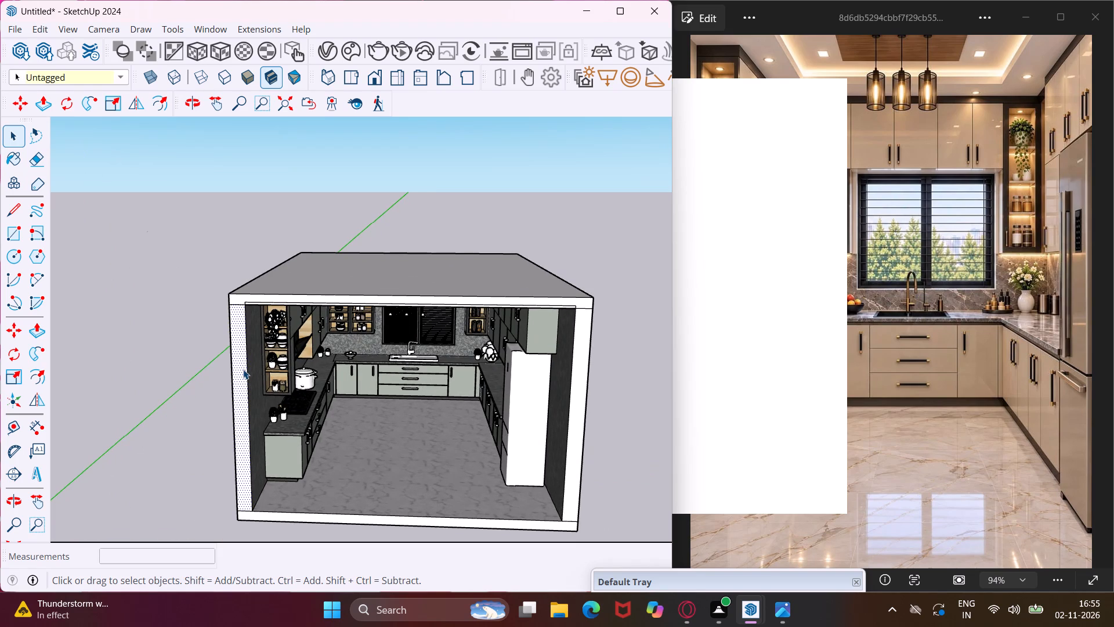
key("p")
left_click(243, 369)
scroll(219, 401, "down", 4)
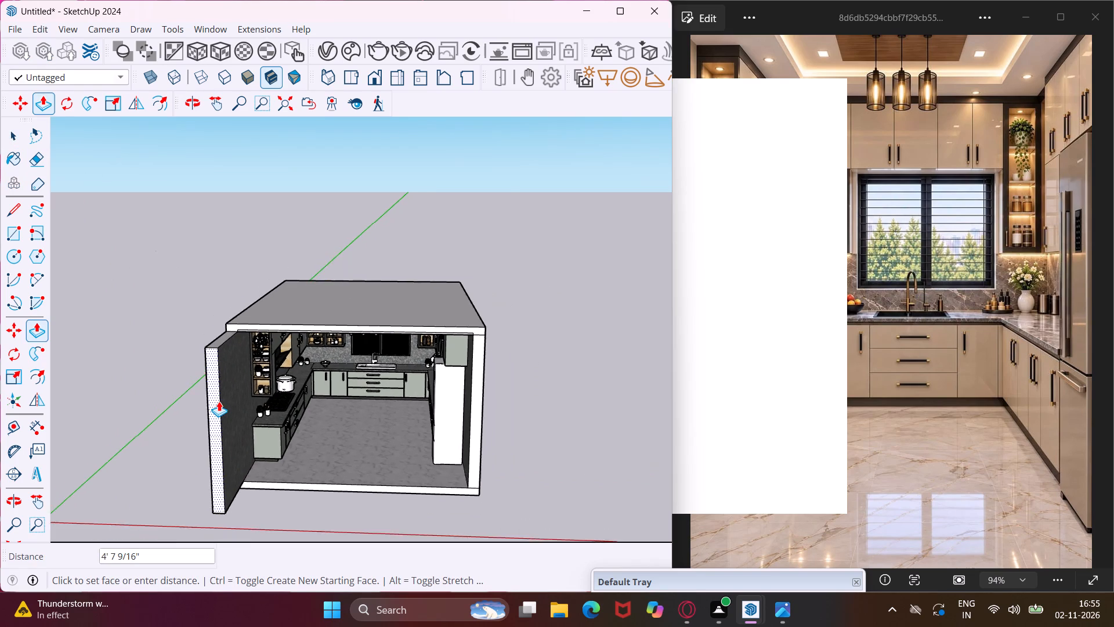
scroll(219, 401, "down", 3)
left_click(191, 446)
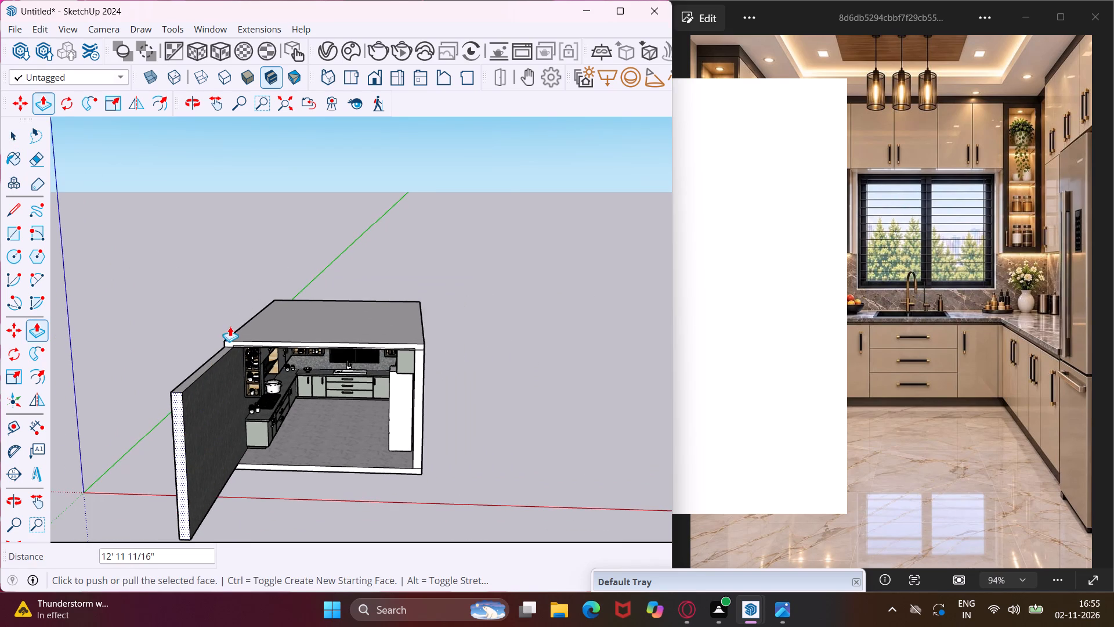
key("Escape")
Push/Pull the ceiling slab's front face 12' 11 11/16" to line up with the extended hob-side wall.
scroll(236, 343, "up", 6)
left_click(236, 343)
scroll(205, 390, "down", 4)
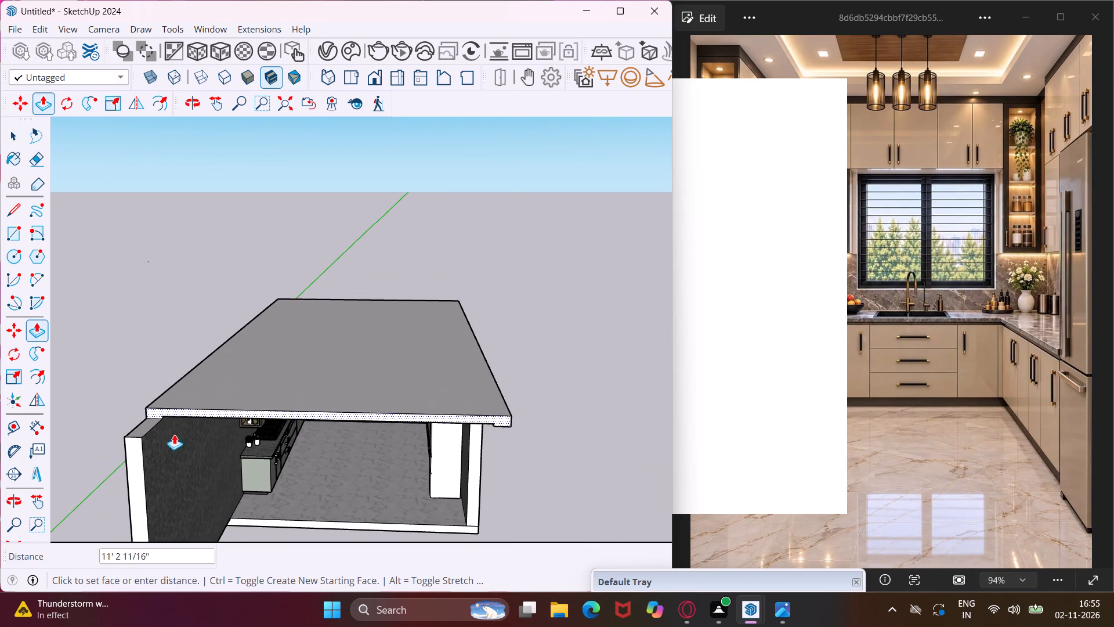
left_click(148, 462)
scroll(491, 509, "up", 3)
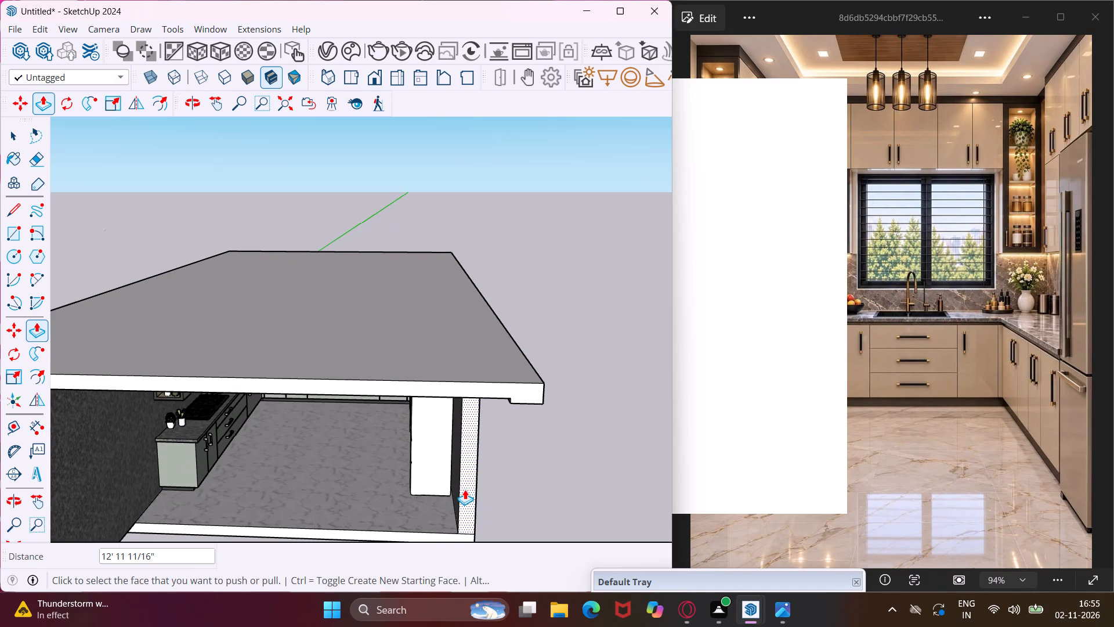
Extend the refrigerator-side wall and the floor slab forward by 12' 11 11/16" each, flush with the ceiling edge.
left_click(465, 488)
left_click(466, 386)
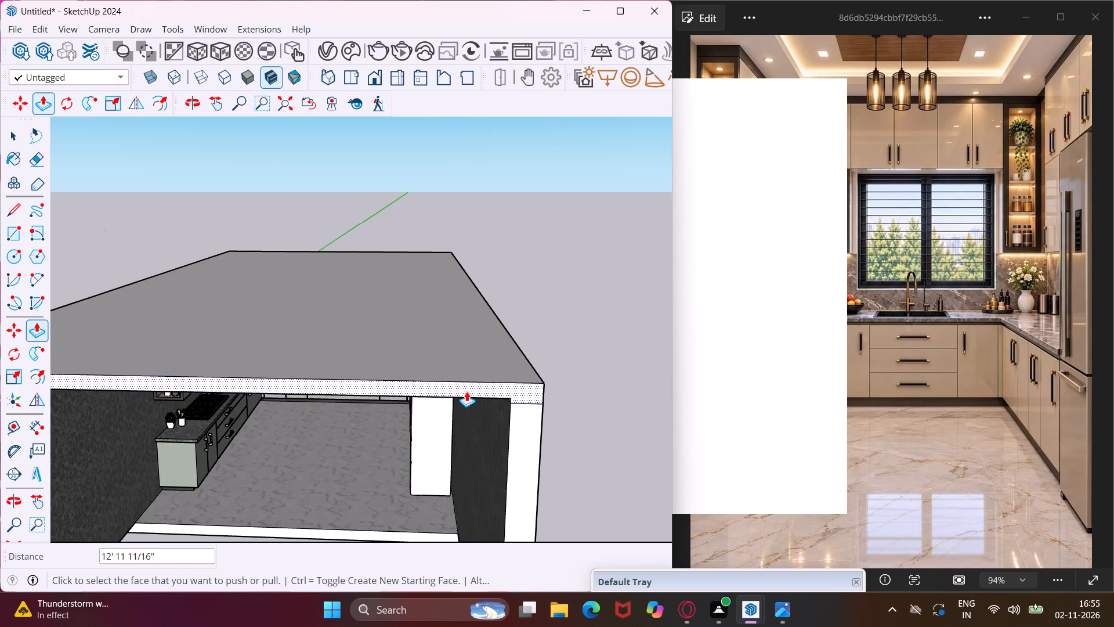
scroll(462, 396, "down", 4)
scroll(415, 506, "up", 3)
left_click(415, 514)
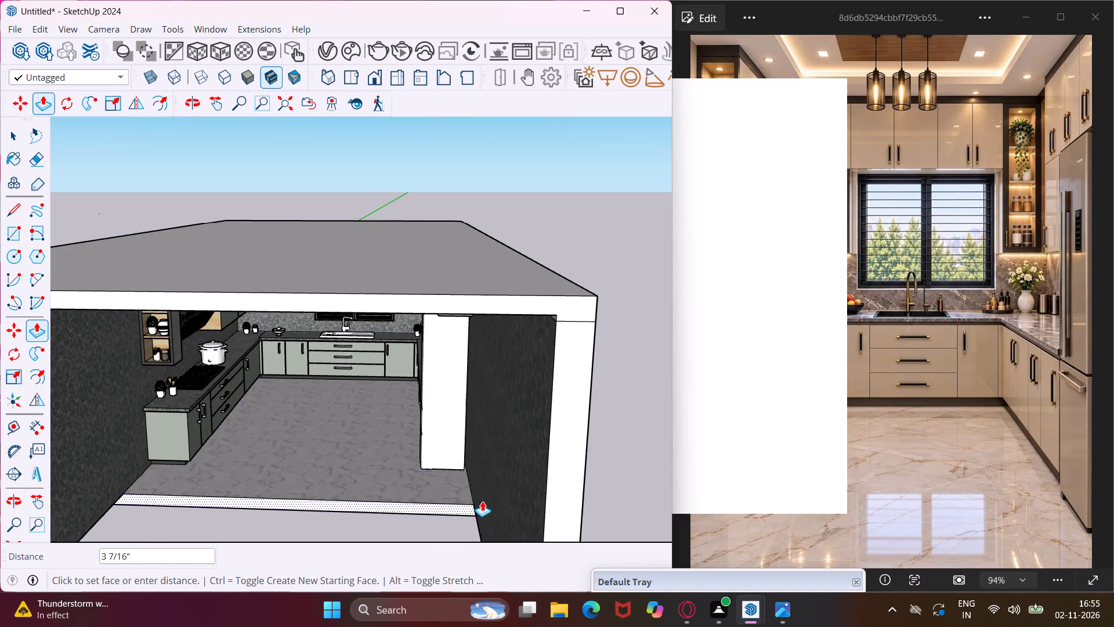
left_click(560, 491)
scroll(567, 367, "down", 10)
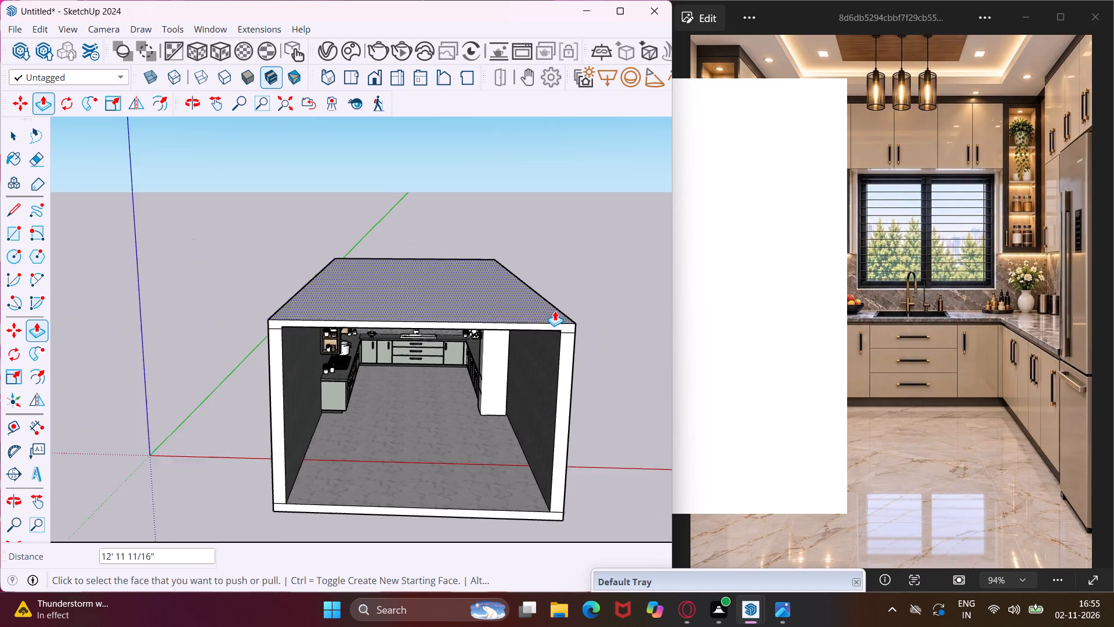
scroll(555, 311, "down", 6)
key("Escape")
key("space")
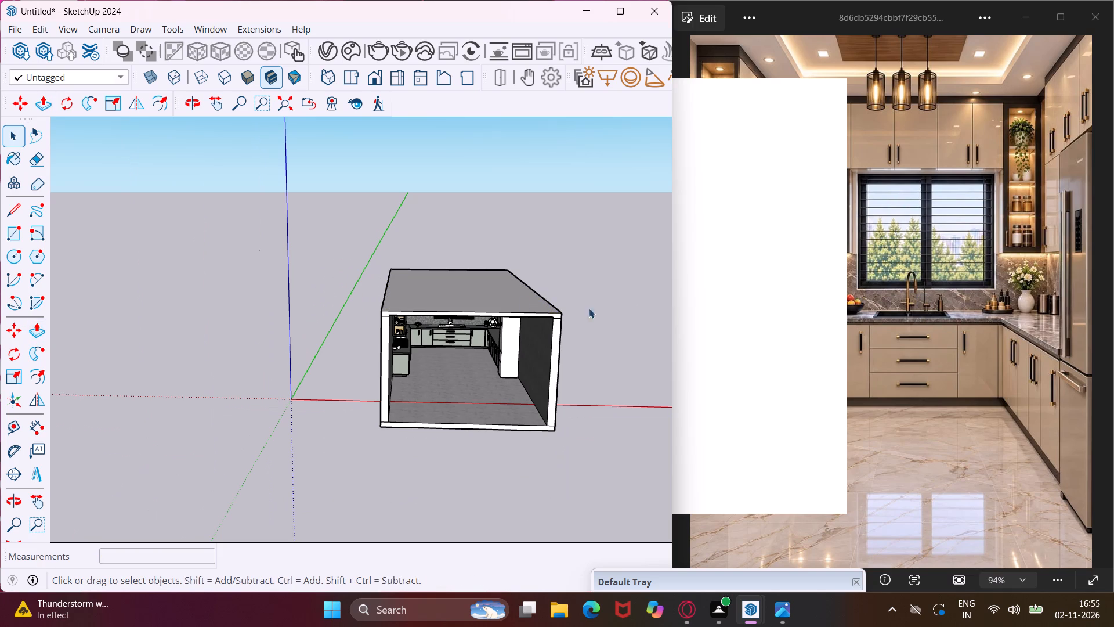
Close the room's open front with a 10' 4" by 15' rectangle drawn between opposite inner corners.
left_click(20, 233)
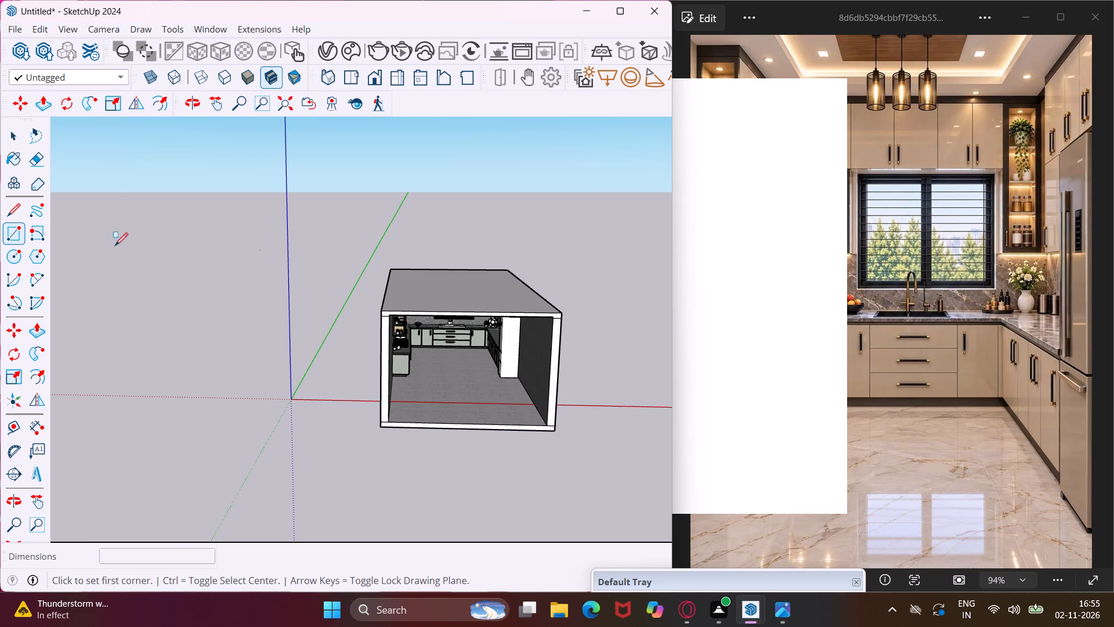
middle_click_drag(575, 362, 559, 332)
scroll(552, 326, "up", 4)
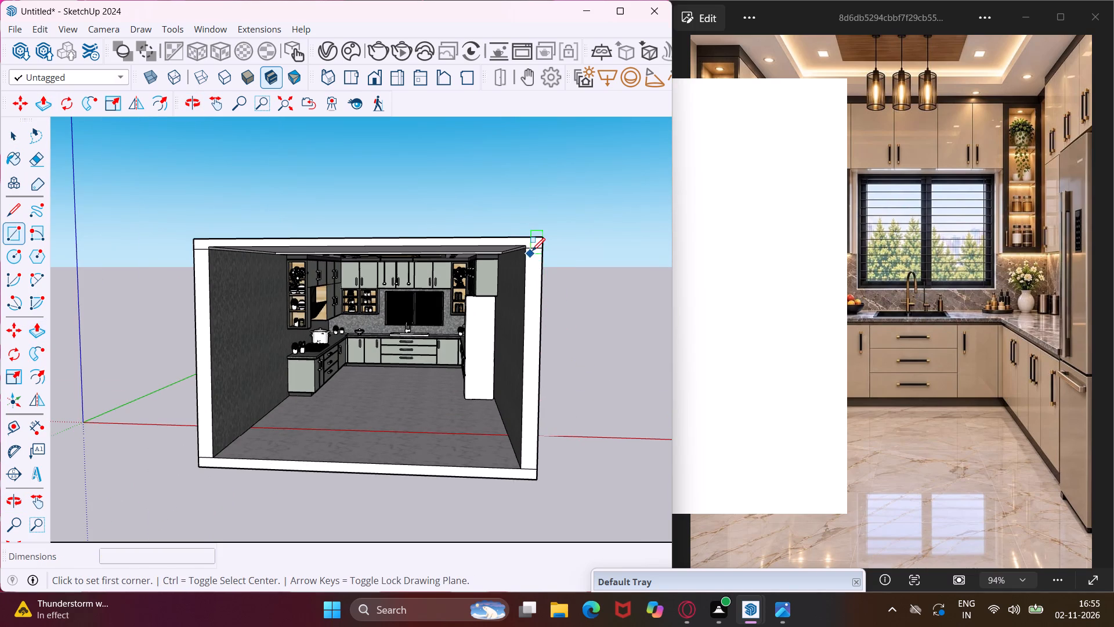
left_click(531, 246)
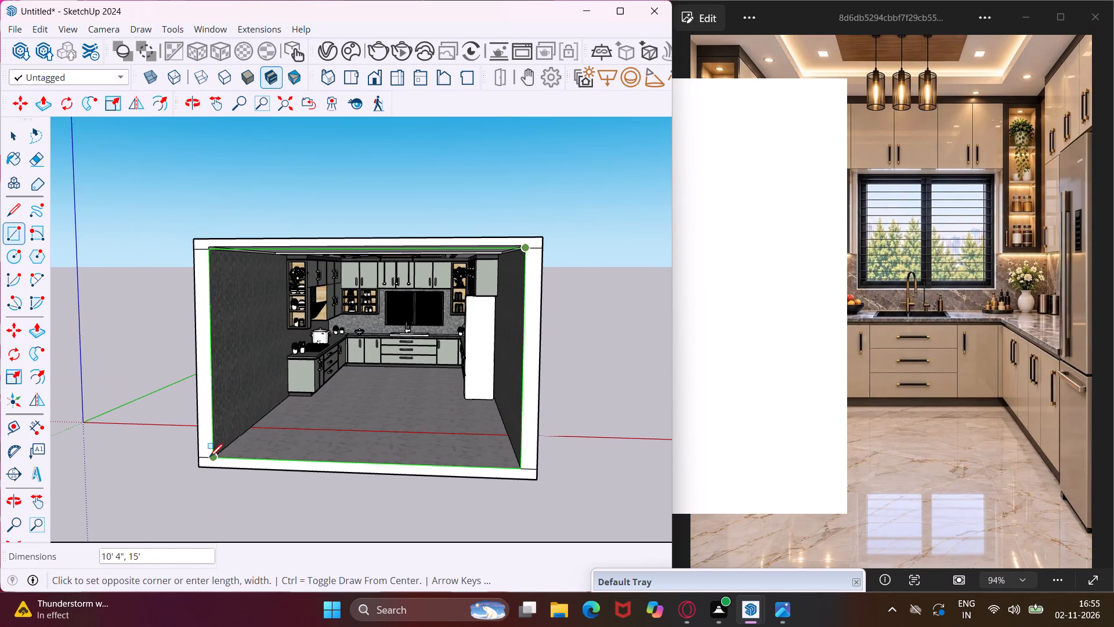
left_click(209, 459)
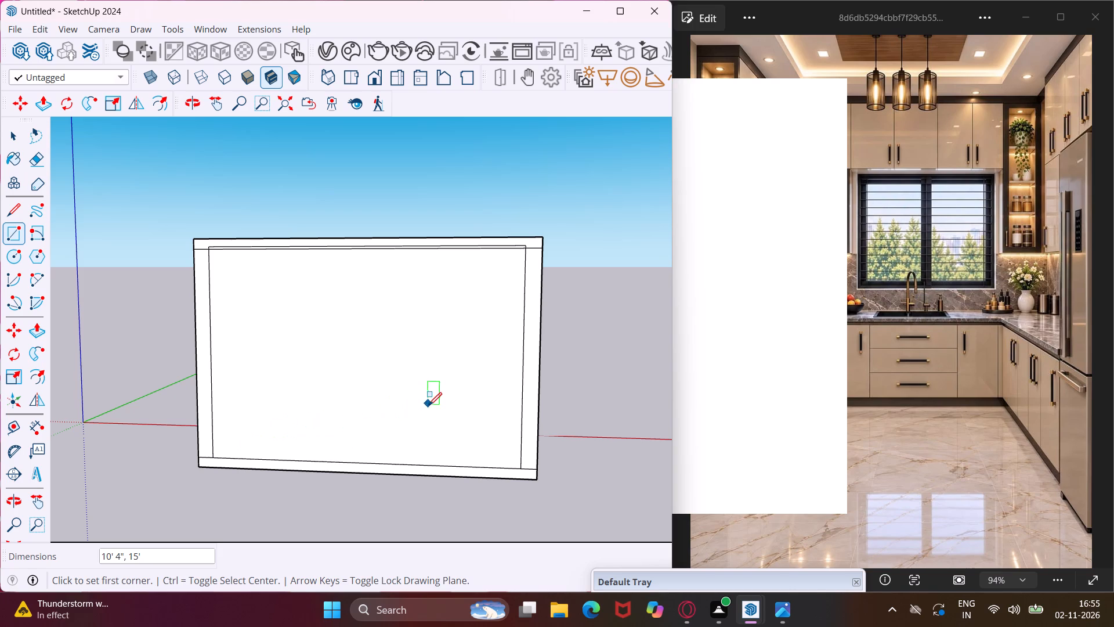
middle_click_drag(430, 408, 451, 409)
key("Escape")
key("space")
Bring the view through the closed front face into the kitchen, looking at the window wall.
scroll(504, 397, "up", 4)
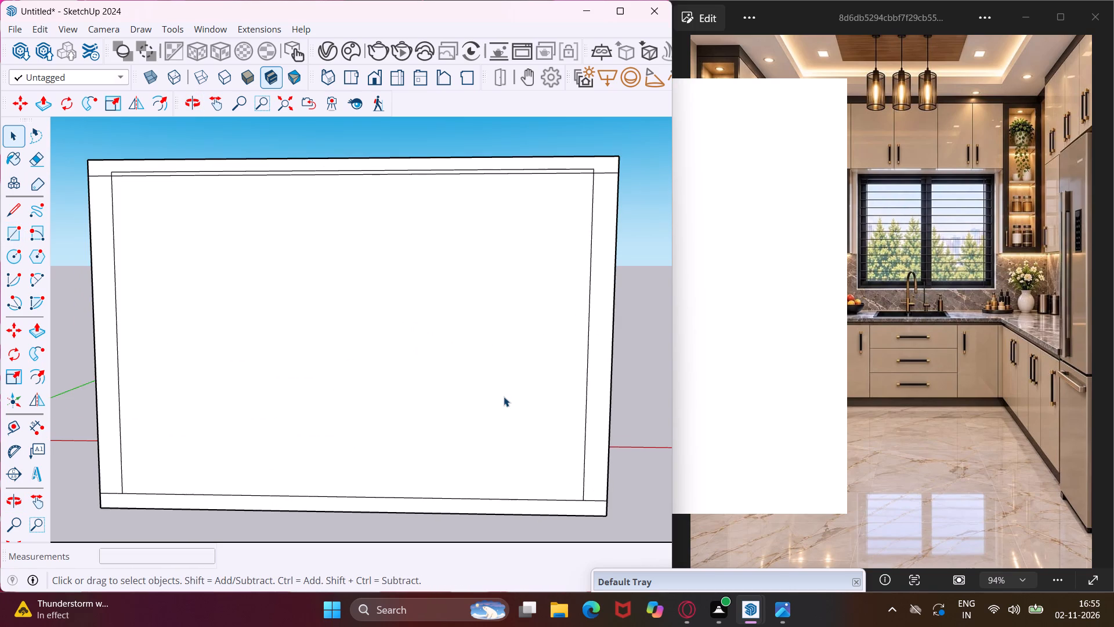
scroll(415, 405, "up", 1)
middle_click_drag(415, 405, 423, 406)
scroll(434, 400, "up", 5)
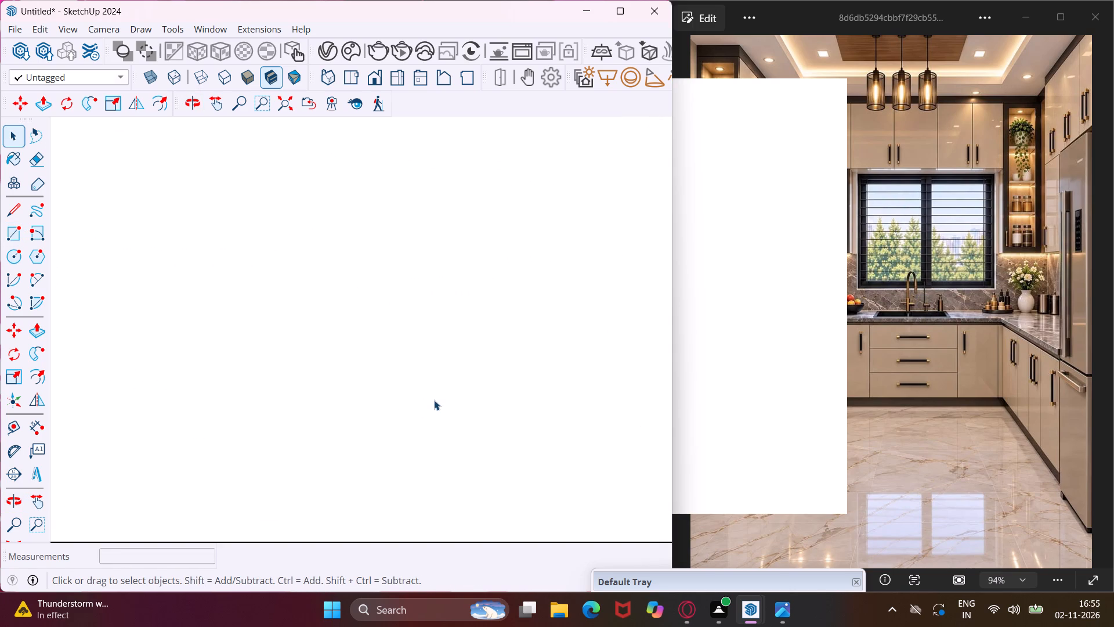
scroll(434, 400, "up", 11)
scroll(341, 341, "up", 20)
scroll(341, 341, "up", 2)
scroll(341, 341, "up", 20)
scroll(341, 341, "up", 9)
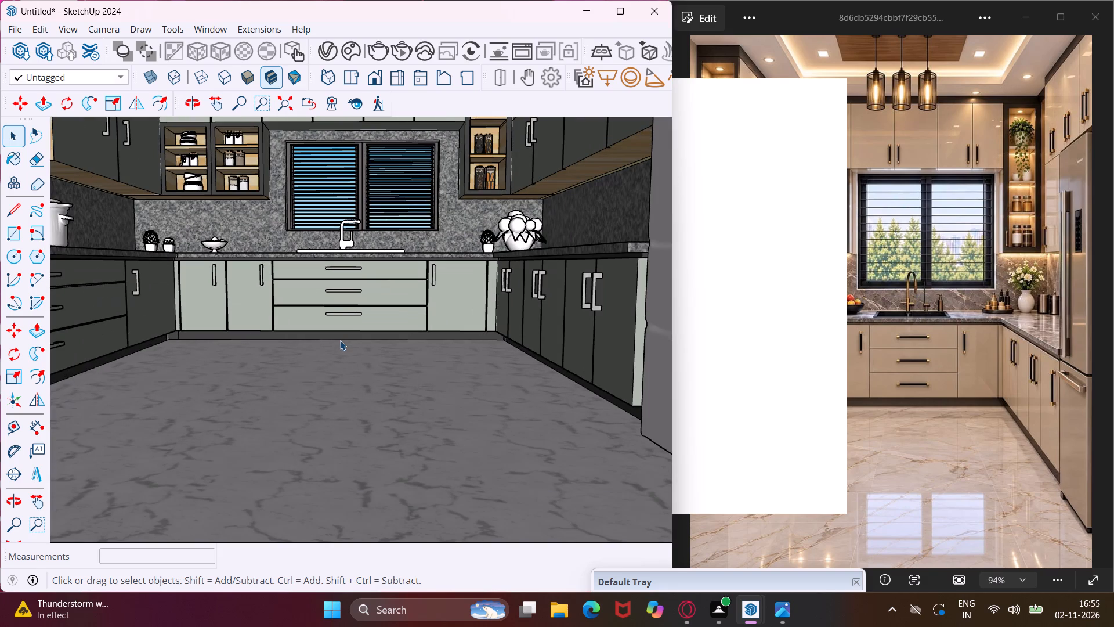
Frame the interior view to match the reference image, including the pendants, ceiling panel, hob counter and refrigerator.
left_click(209, 105)
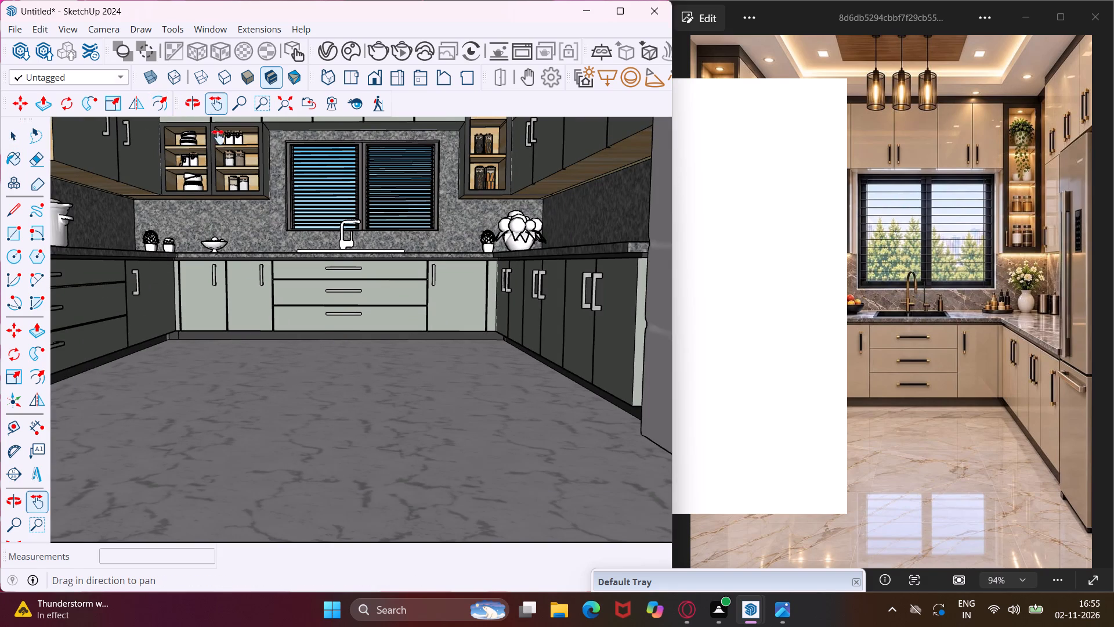
left_click_drag(220, 171, 230, 260)
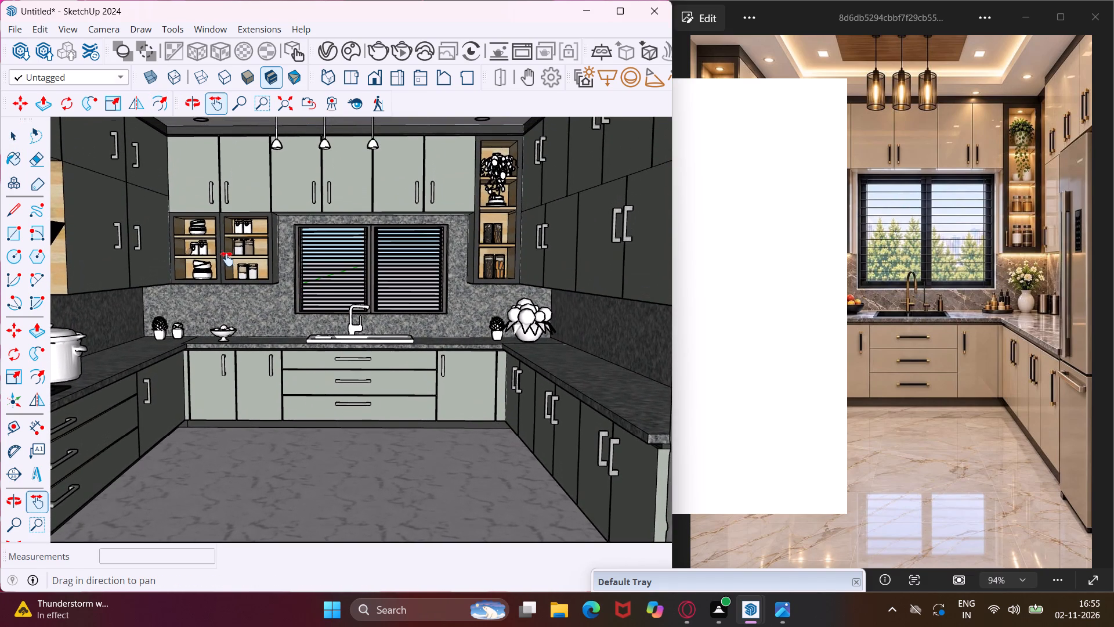
scroll(227, 256, "down", 2)
left_click_drag(204, 256, 255, 258)
left_click(916, 265)
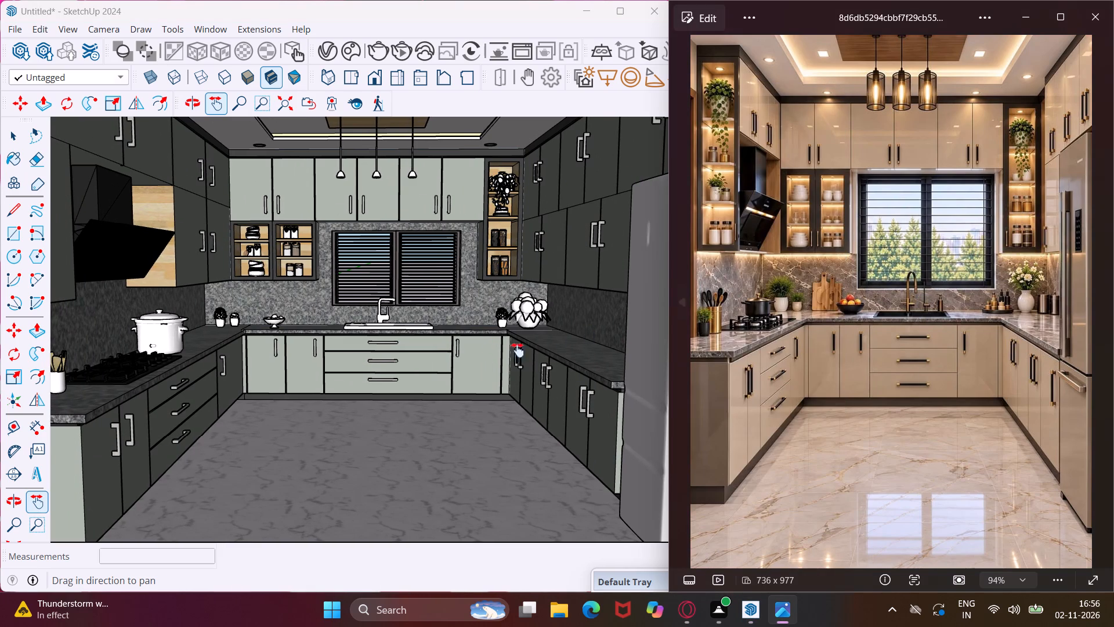
left_click_drag(342, 376, 352, 376)
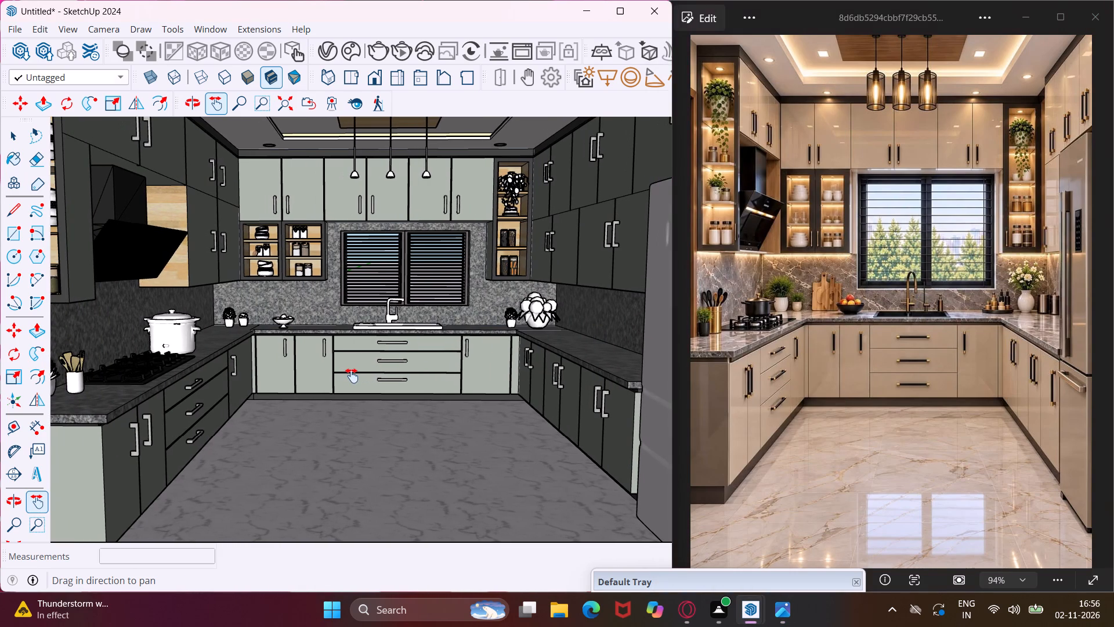
scroll(352, 376, "down", 1)
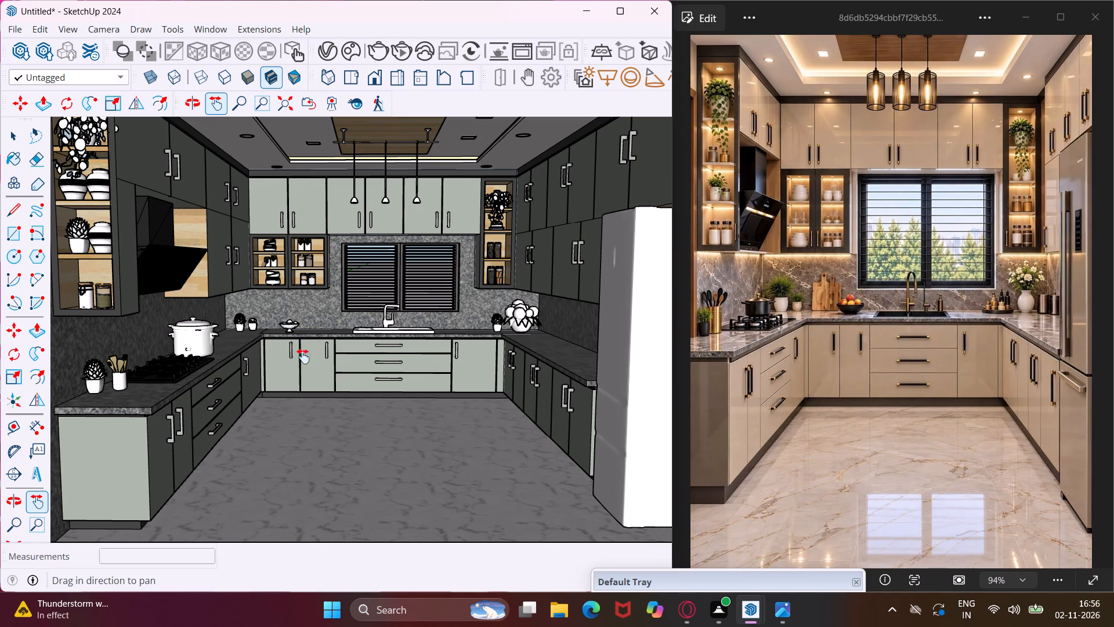
left_click_drag(295, 355, 302, 370)
scroll(313, 376, "up", 1)
scroll(313, 376, "down", 1)
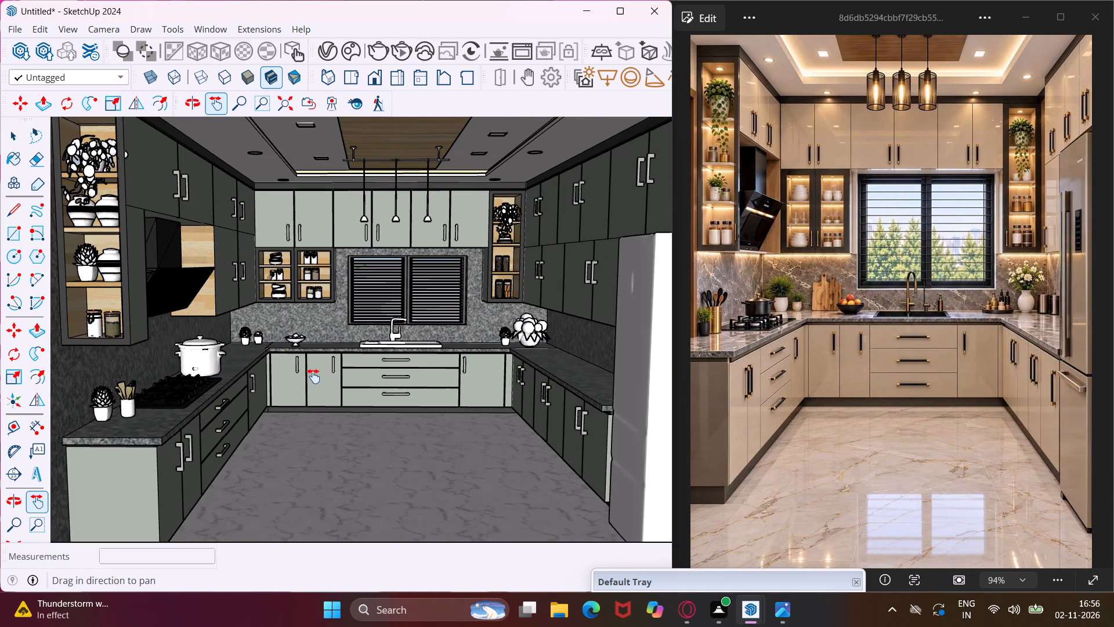
left_click_drag(313, 376, 316, 377)
left_click_drag(316, 377, 317, 383)
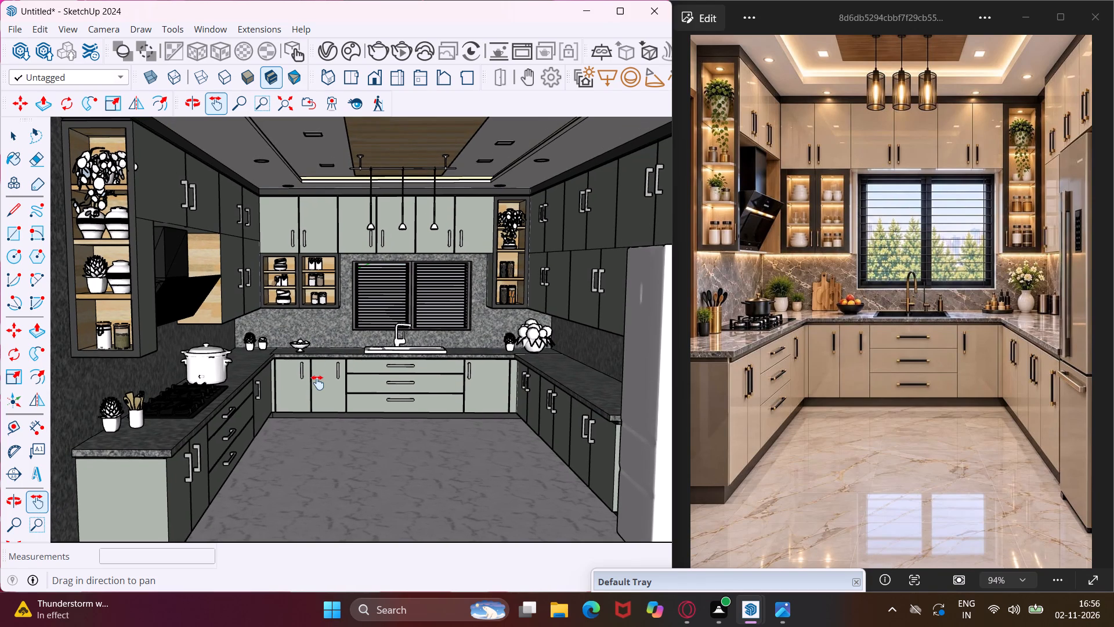
left_click(329, 391)
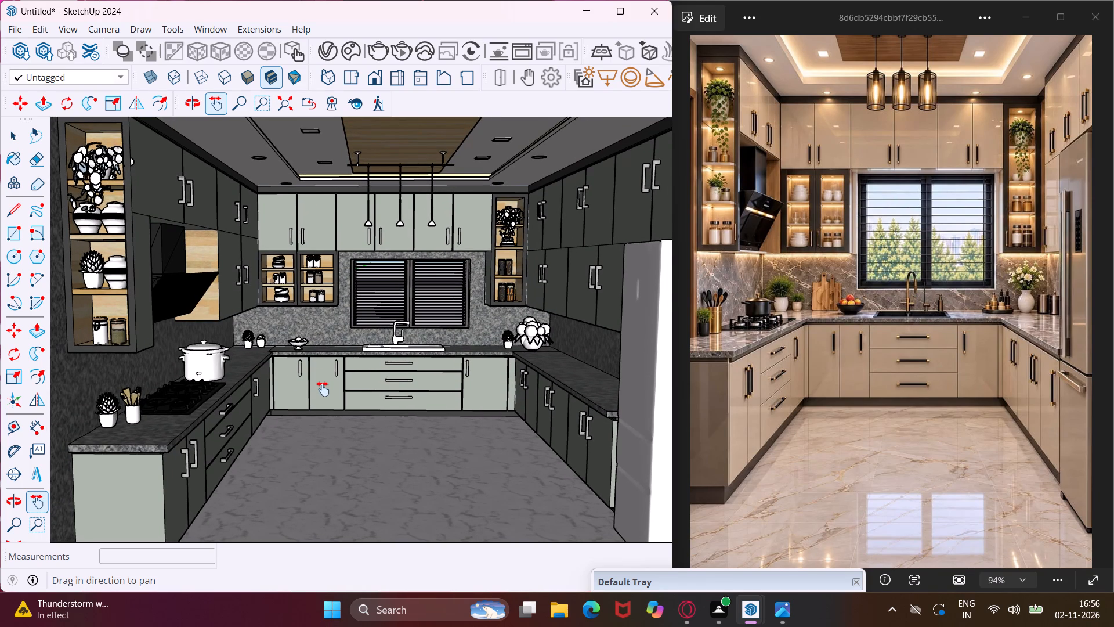
In the V-Ray render output settings, enable Safe Frame and set the aspect ratio to 4:3 - Picture.
left_click(332, 52)
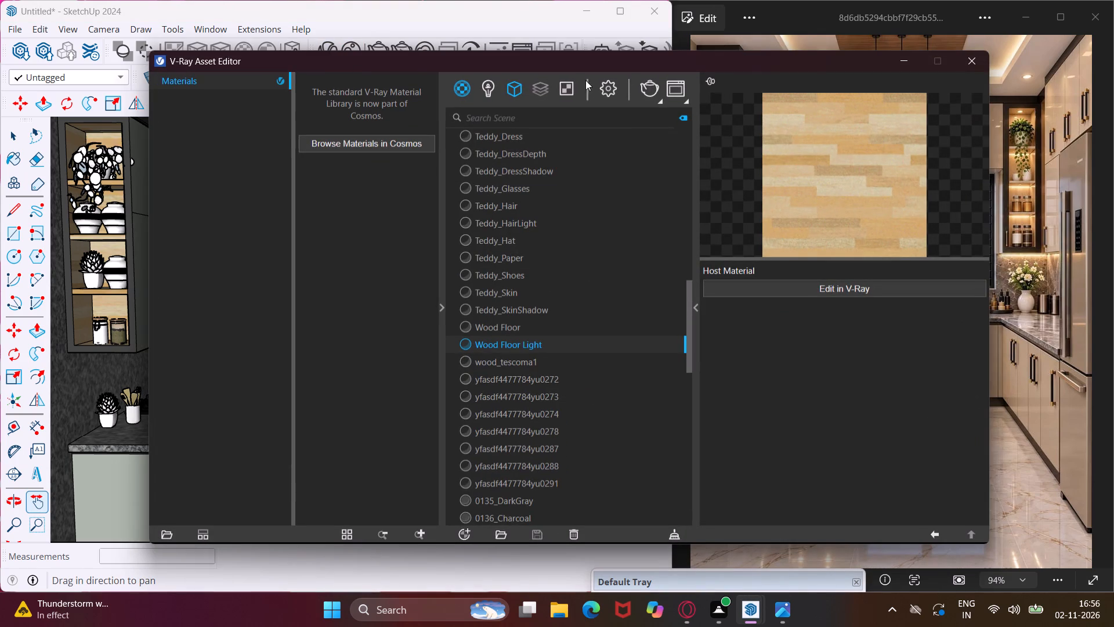
left_click(599, 88)
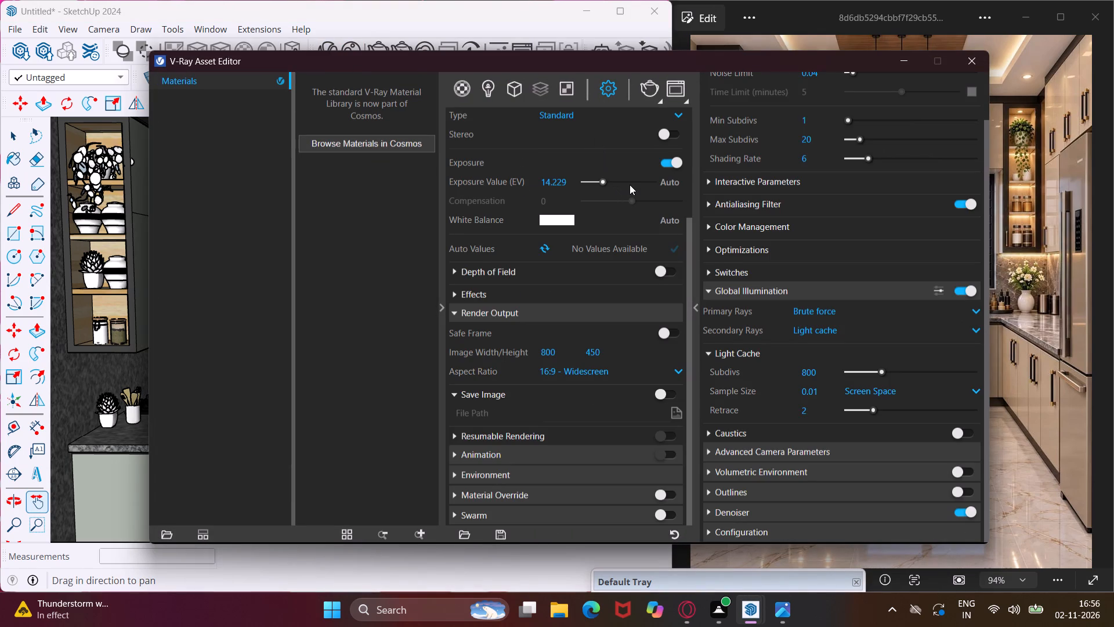
left_click(672, 331)
left_click(679, 373)
left_click(620, 421)
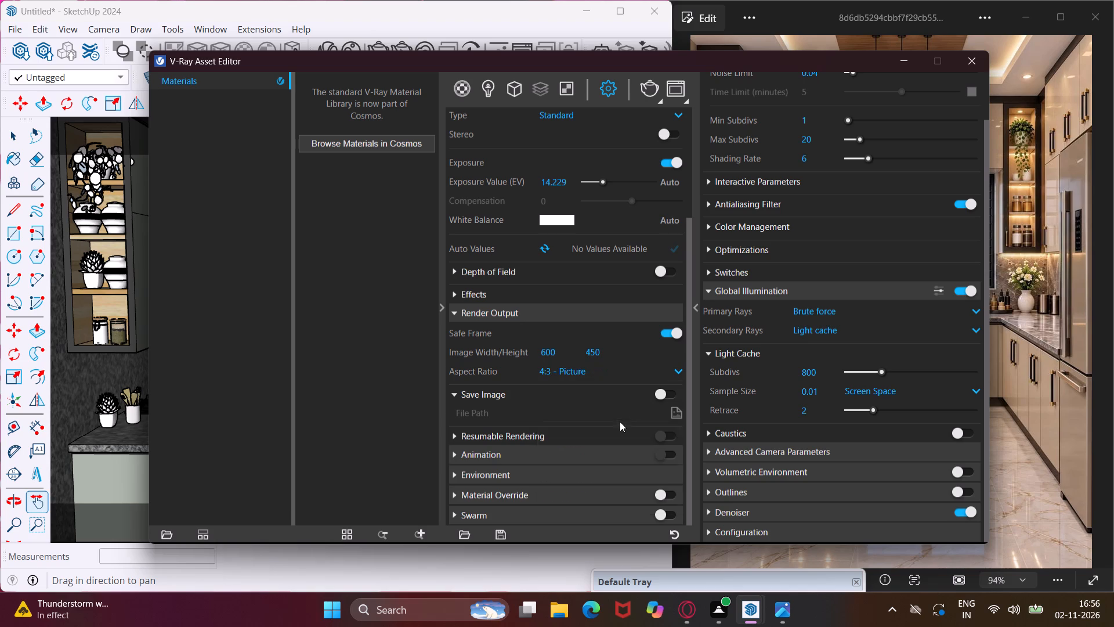
Set the V-Ray global illumination primary rays to Irradiance map (deprecated) and minimize the Asset Editor.
left_click(889, 313)
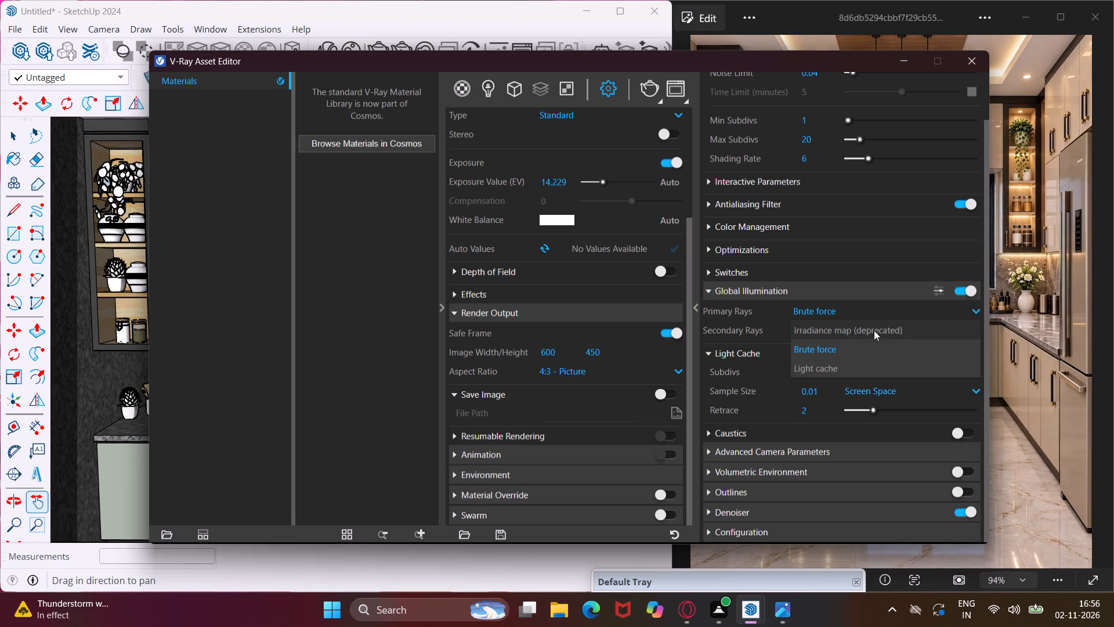
left_click(869, 336)
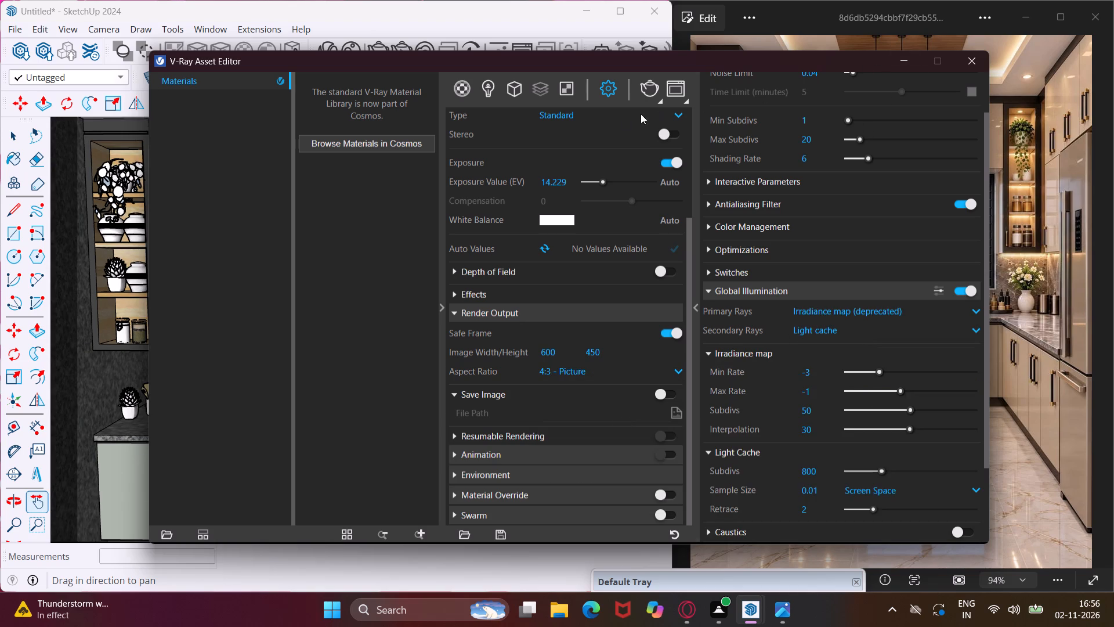
left_click(902, 62)
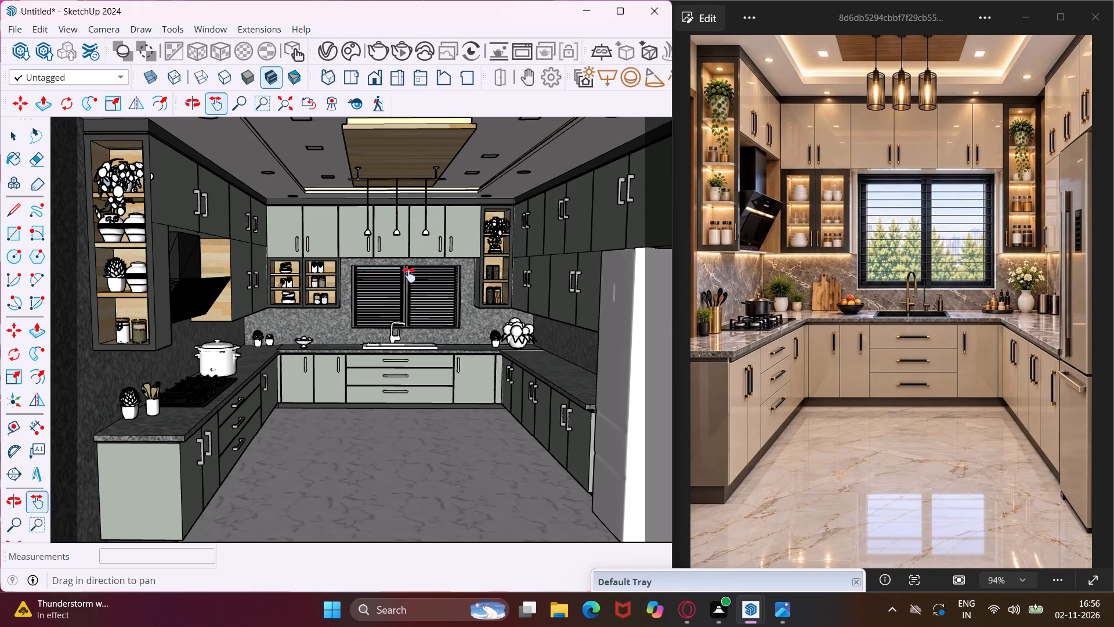
Reframe the kitchen interior so the pendants, ceiling panel, open shelves, hob counter and refrigerator surround the centred window wall.
scroll(409, 275, "up", 1)
scroll(409, 275, "down", 1)
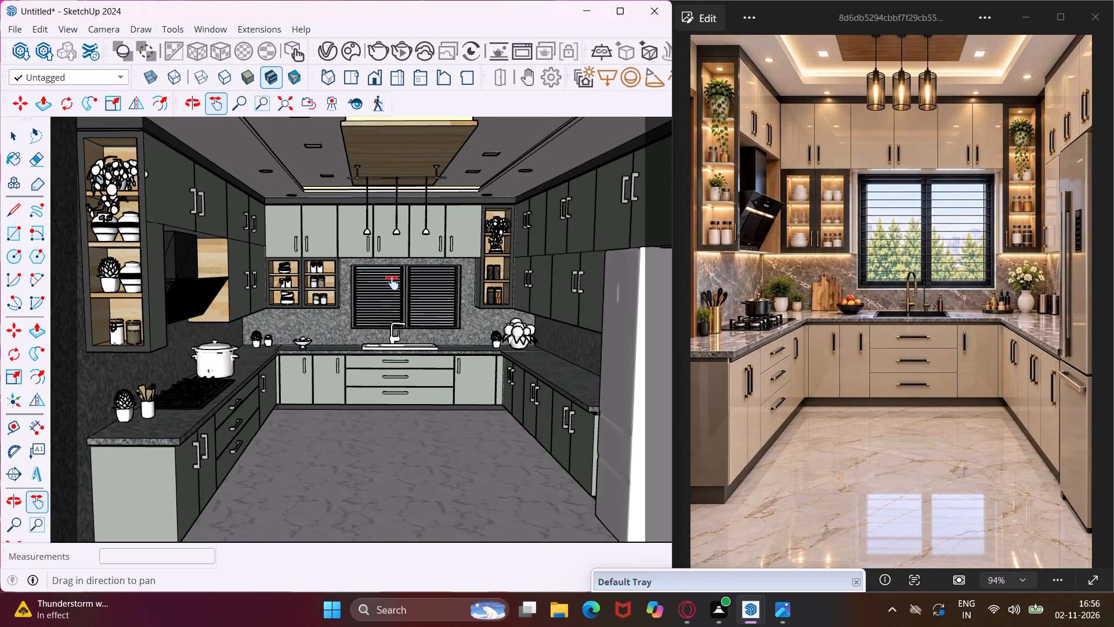
left_click(392, 283)
double_click(387, 284)
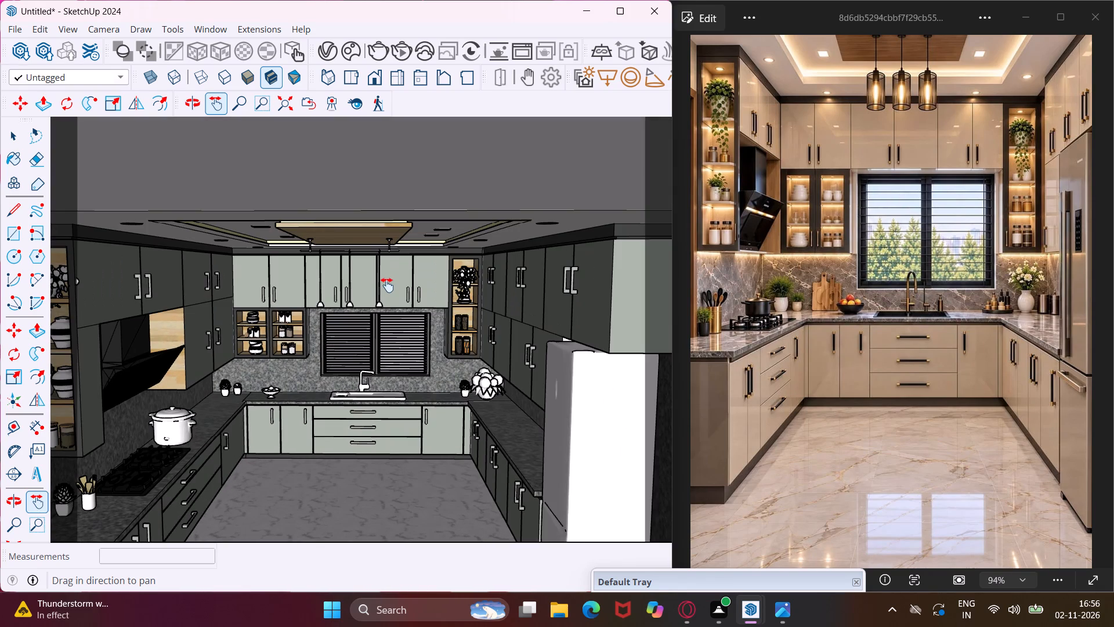
left_click_drag(367, 304, 384, 291)
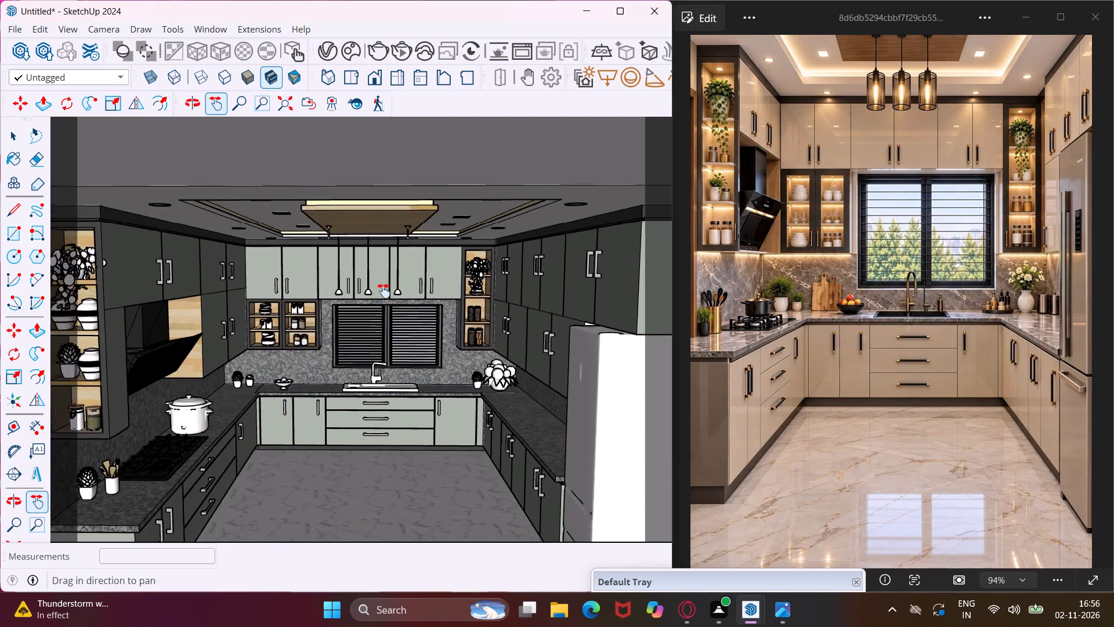
left_click_drag(384, 291, 399, 272)
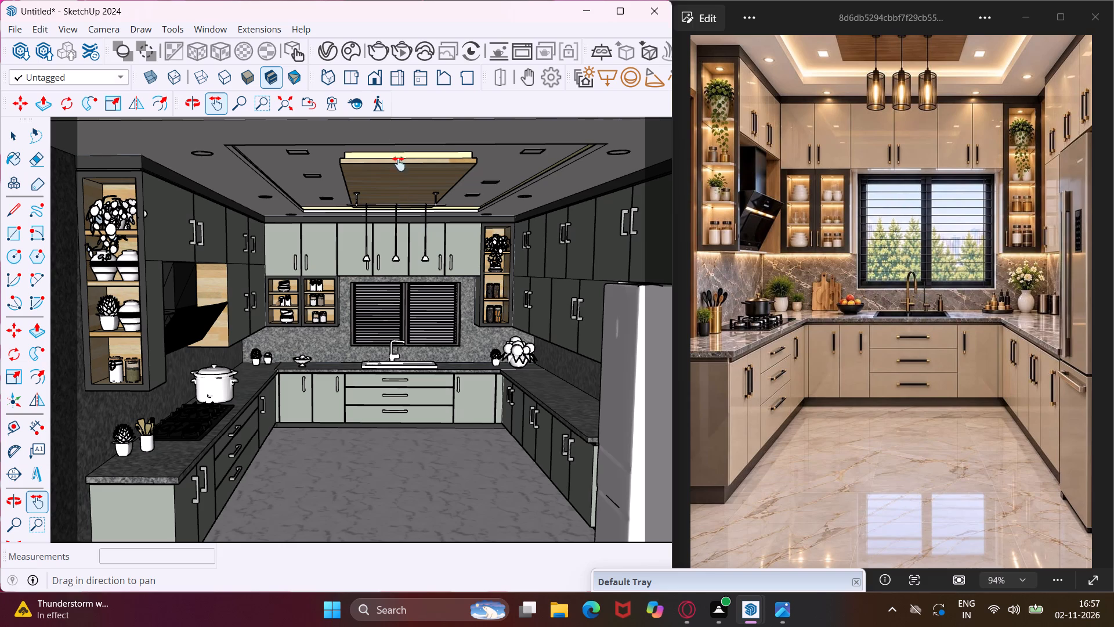
Start a V-Ray render of the framed kitchen view.
left_click(372, 47)
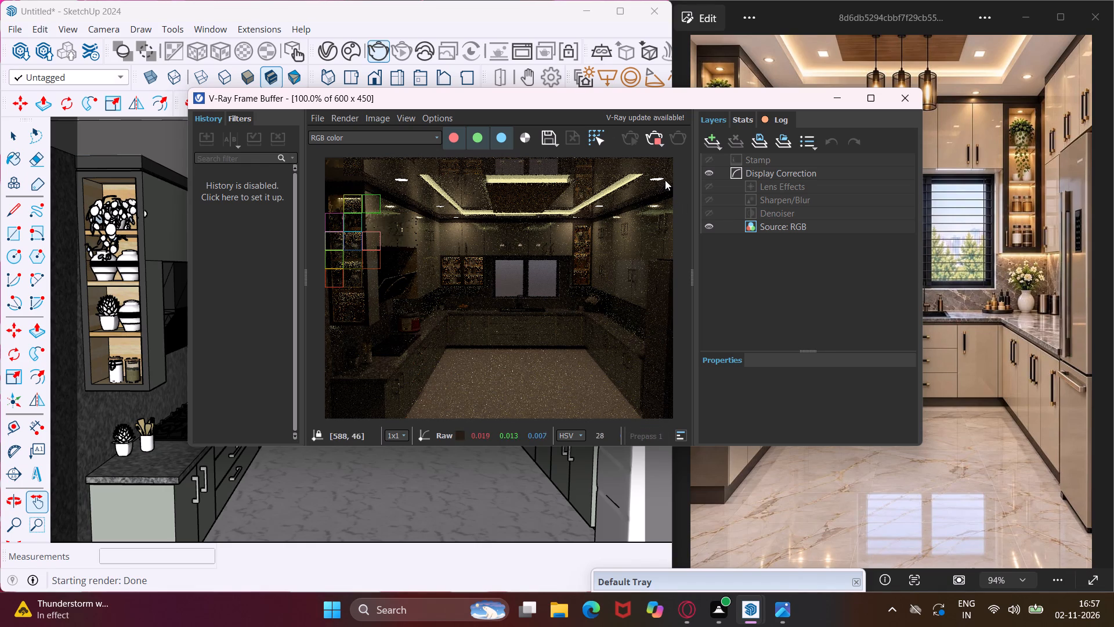
Add an Exposure correction layer to the render with exposure 2.011 and contrast -0.272, check the image and minimize the frame buffer.
left_click(710, 143)
left_click(730, 303)
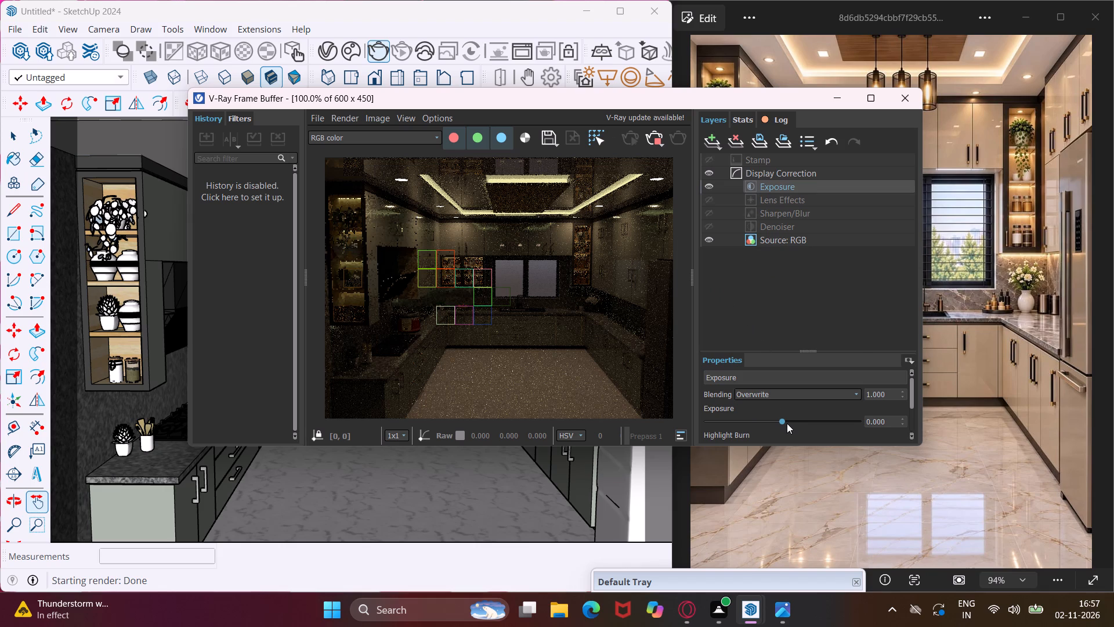
left_click_drag(783, 421, 775, 421)
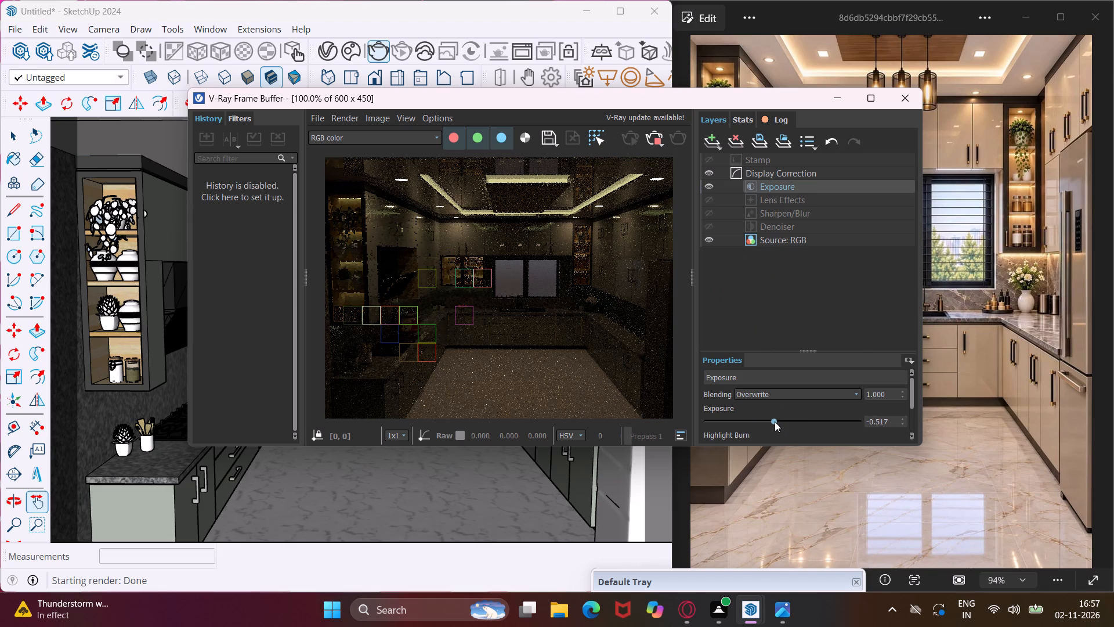
left_click_drag(775, 421, 813, 423)
scroll(764, 412, "down", 2)
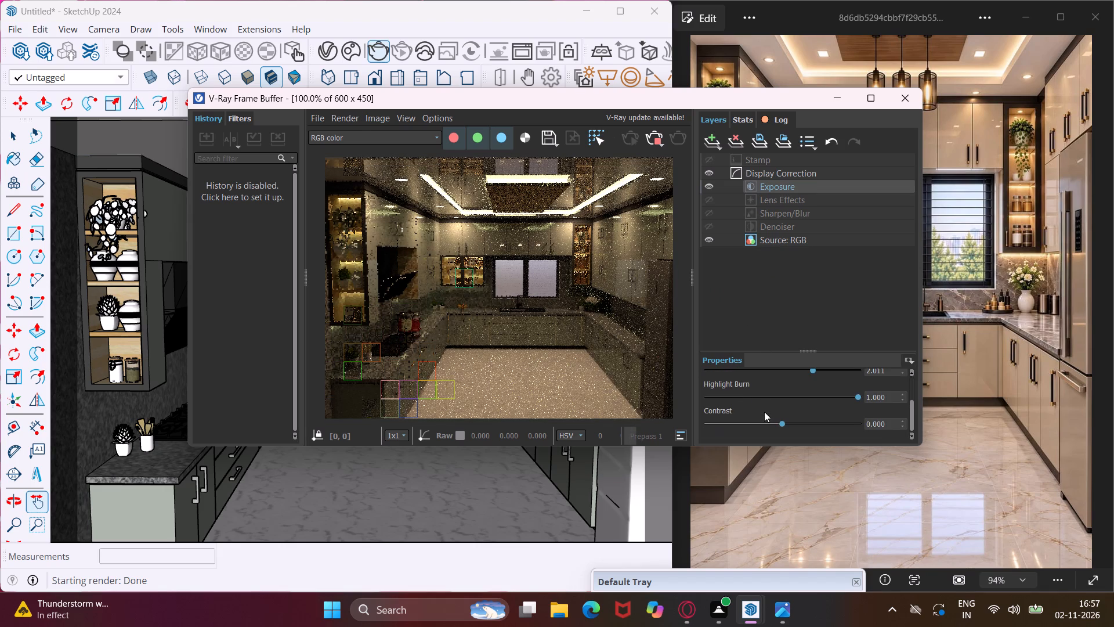
left_click_drag(779, 426, 768, 426)
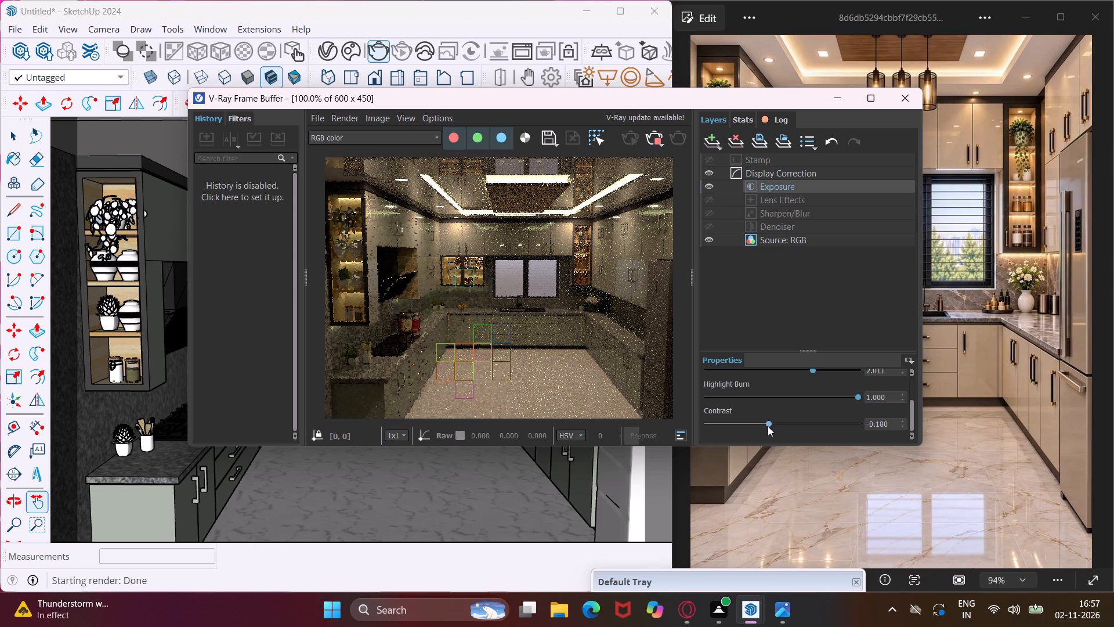
left_click_drag(768, 426, 762, 427)
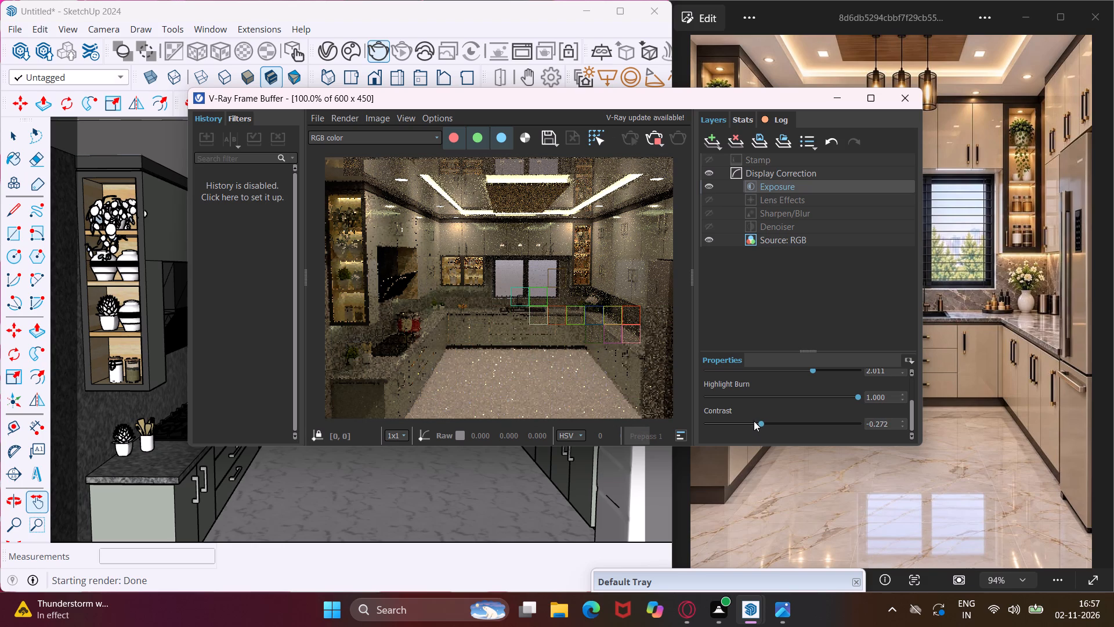
scroll(518, 298, "up", 2)
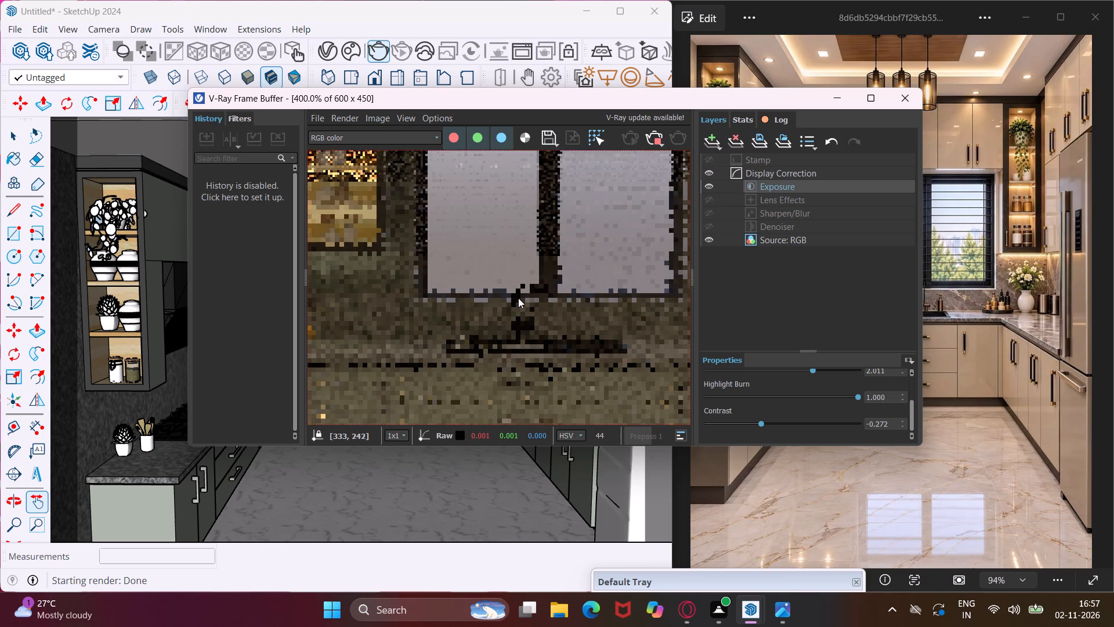
scroll(518, 298, "down", 5)
scroll(512, 290, "up", 3)
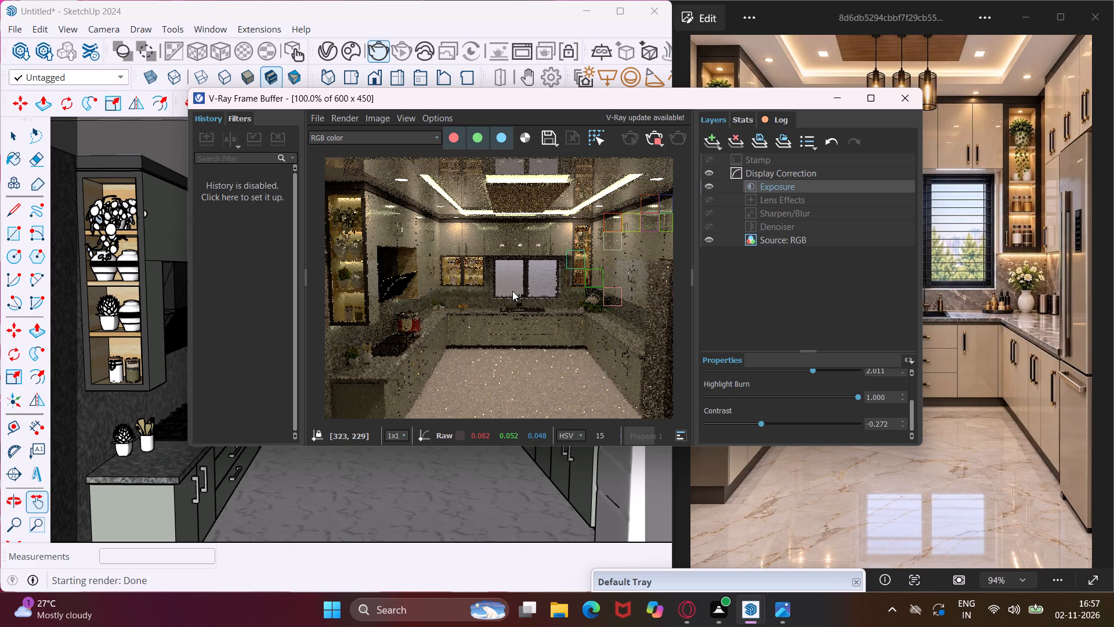
left_click(835, 99)
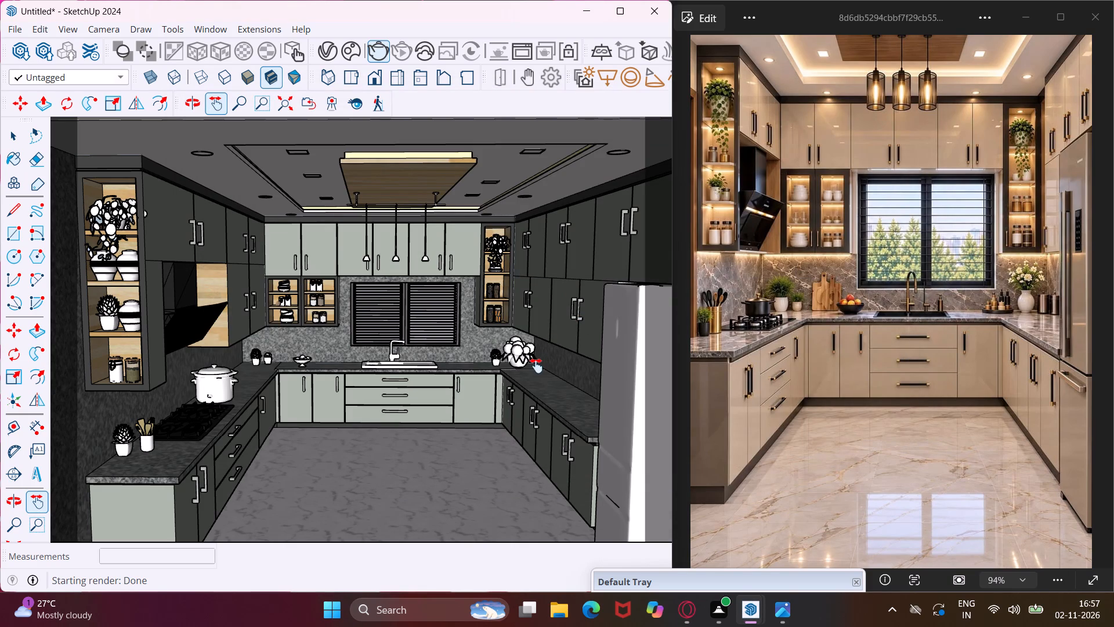
Save the kitchen model as 0071 in the FUJI folder on the Desktop, as a SketchUp model file.
key("ctrl+s")
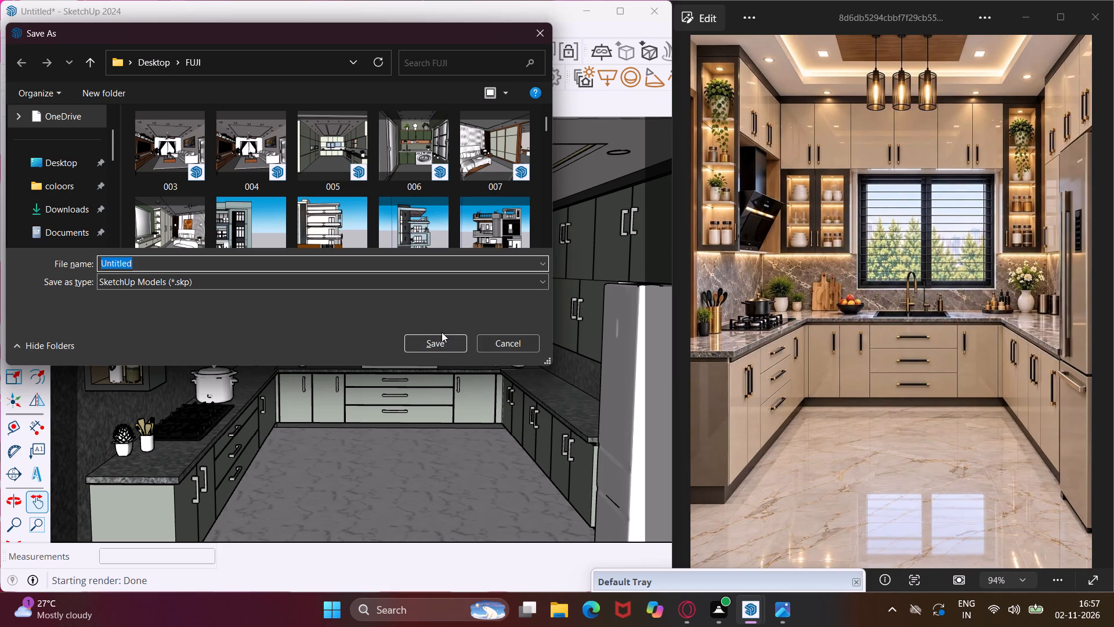
left_click(272, 261)
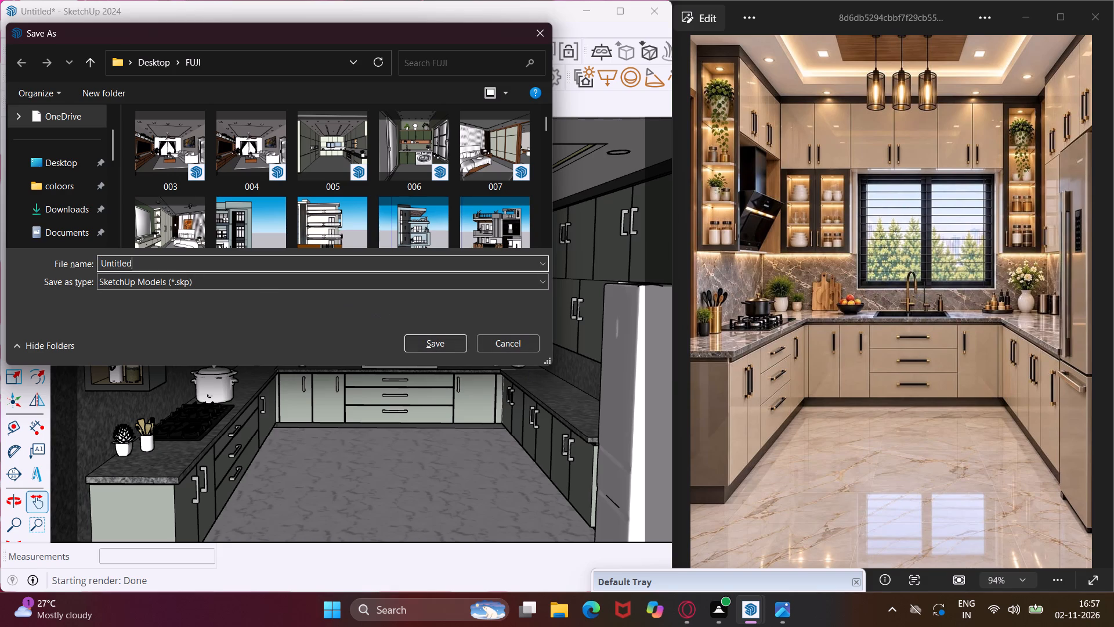
key("BackSpace")
key("BackSpace")
key("BackSpace")
key("BackSpace")
key("BackSpace")
key("BackSpace")
key("BackSpace")
key("BackSpace")
key("BackSpace")
key("7")
key("1")
key("BackSpace")
key("BackSpace")
type("007")
key("1")
left_click(436, 341)
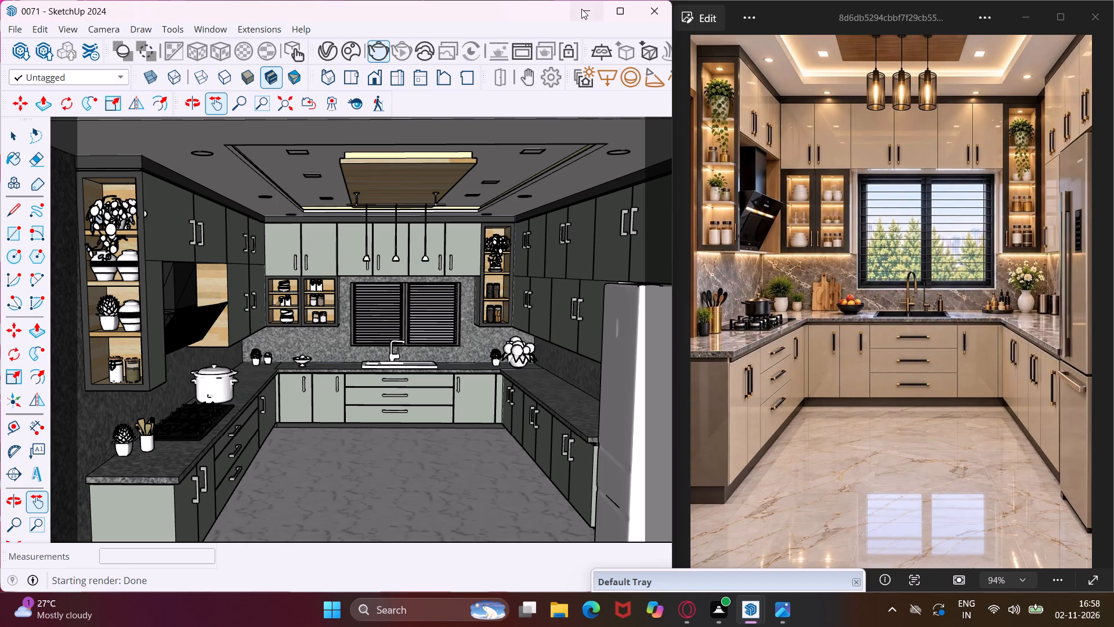
Minimize the SketchUp window to reach the desktop.
left_click(581, 9)
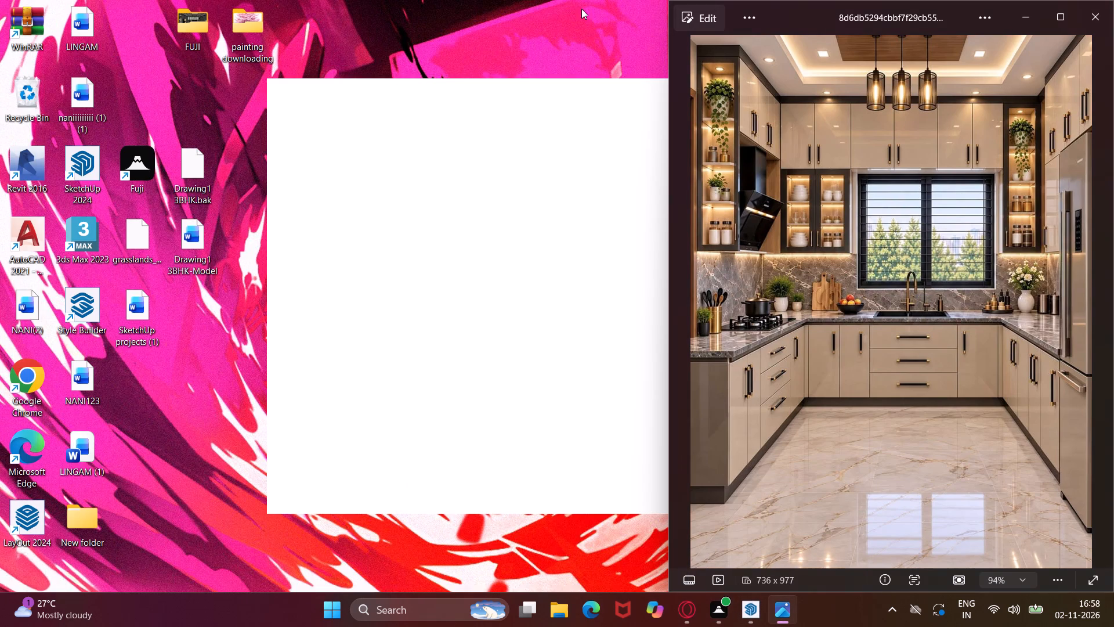